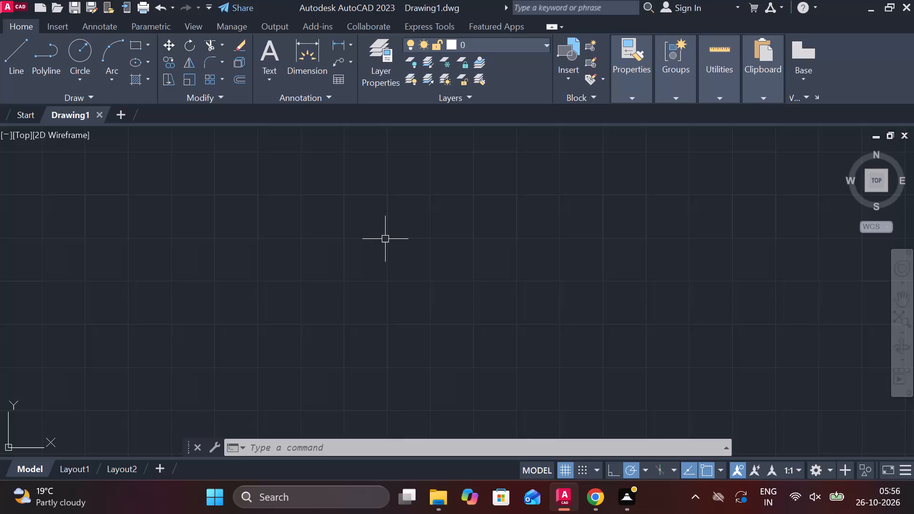
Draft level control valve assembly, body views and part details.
Set the model space drawing limits with the lower-left corner at 0,0 and the upper-right corner at 297,210.
type("log")
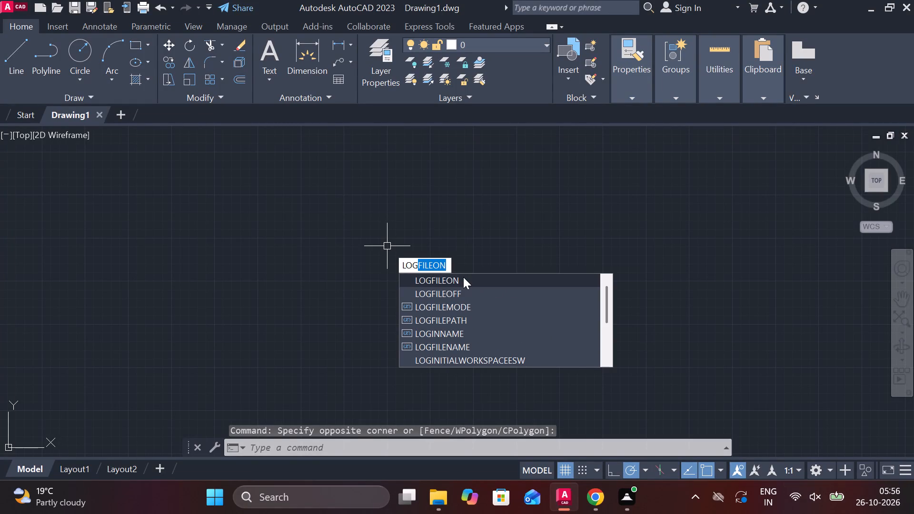
left_click(463, 277)
type("limits")
key("Return")
type("0,0")
key("Return")
key("2")
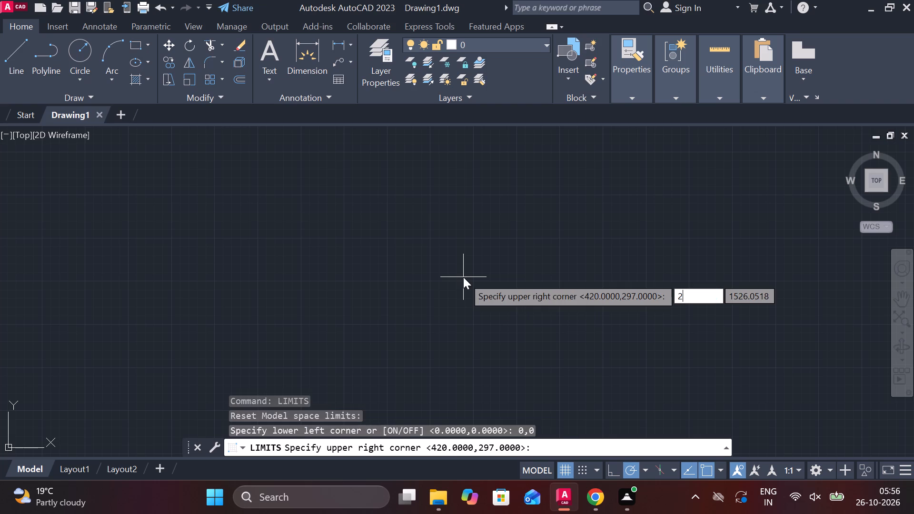
type("97,210")
key("Return")
Zoom the drawing to its extents.
key("z")
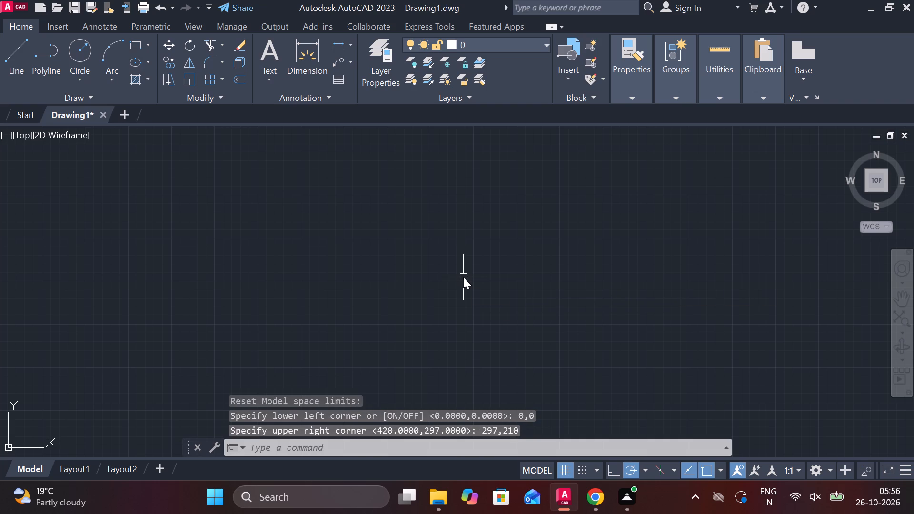
key("Return")
key("e")
key("Return")
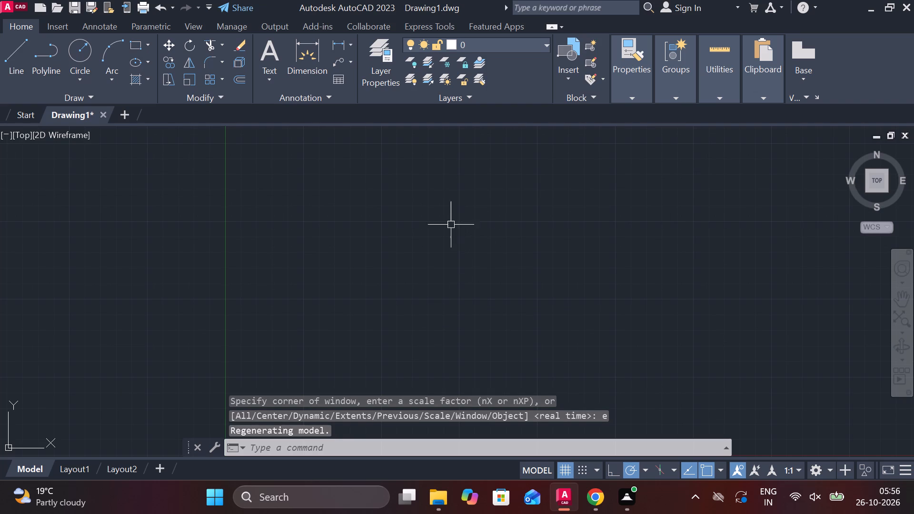
Start a polyline in the empty model space.
left_click(30, 45)
middle_click_drag(456, 217, 287, 228)
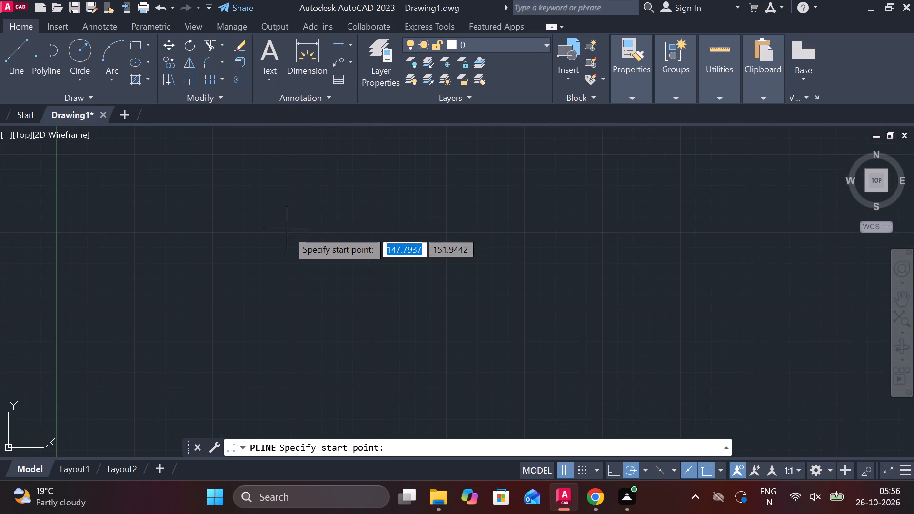
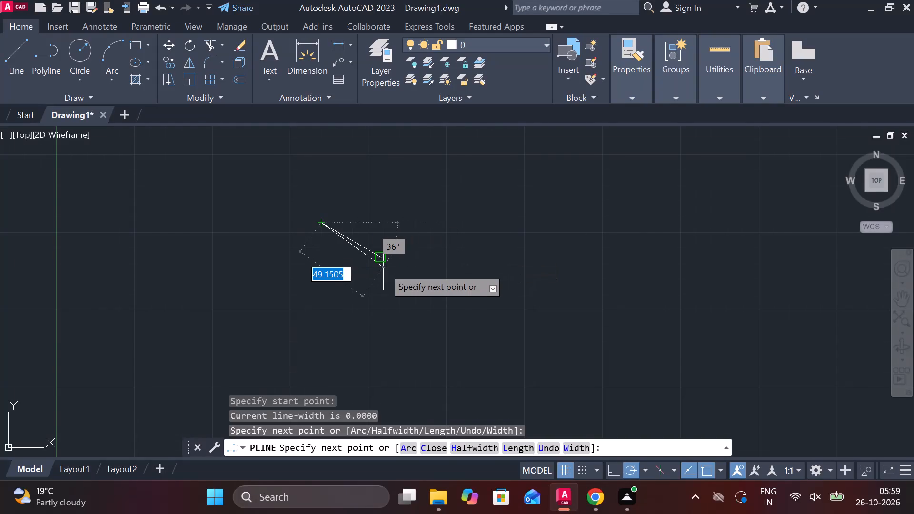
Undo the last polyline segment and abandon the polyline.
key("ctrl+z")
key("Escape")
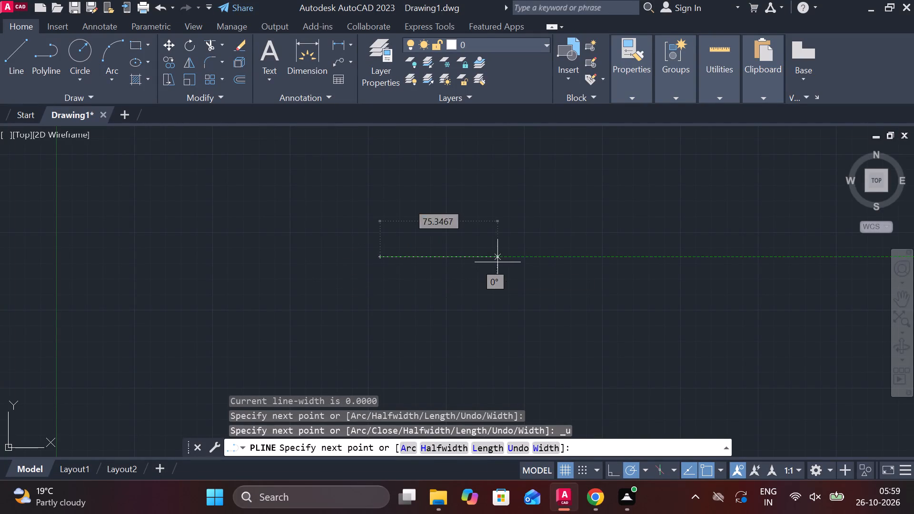
Draw a 19.05 horizontal base line with a vertical line rising from its right end.
key("l")
key("Return")
left_click(428, 286)
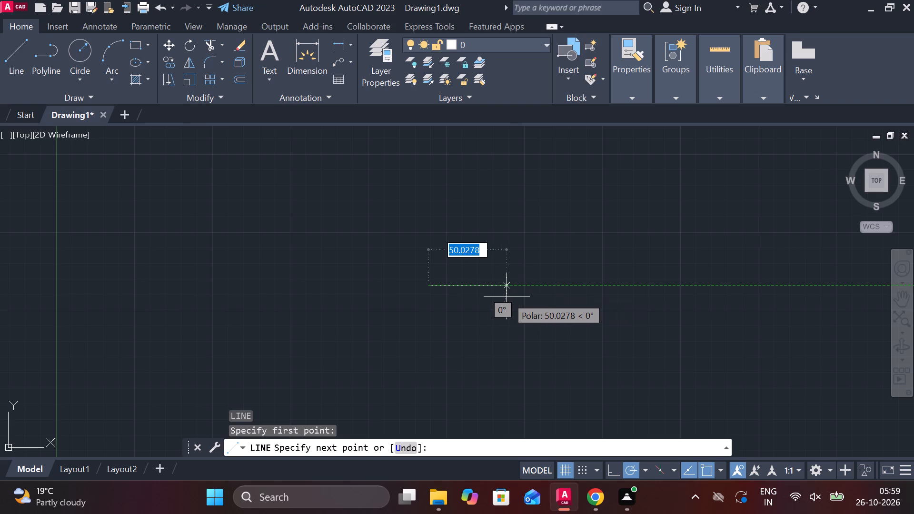
key("1")
type("9.0")
key("5")
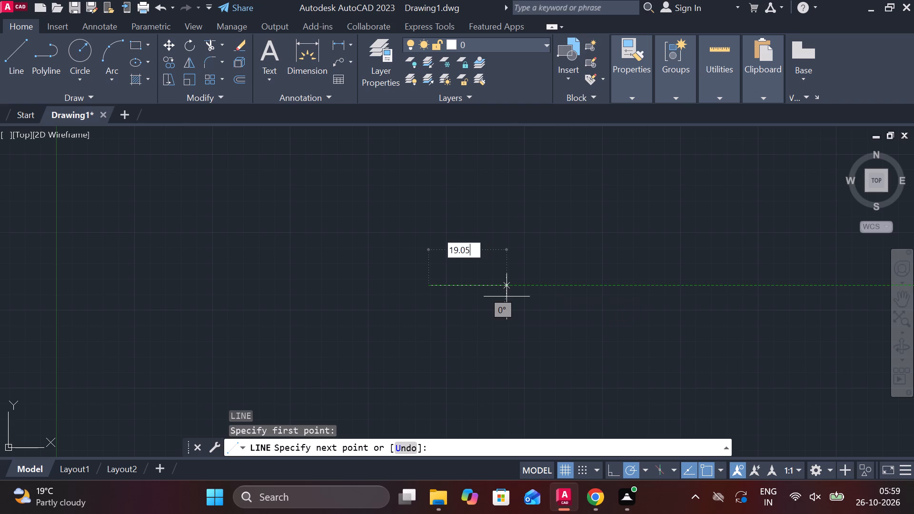
key("Return")
scroll(436, 289, "up", 5)
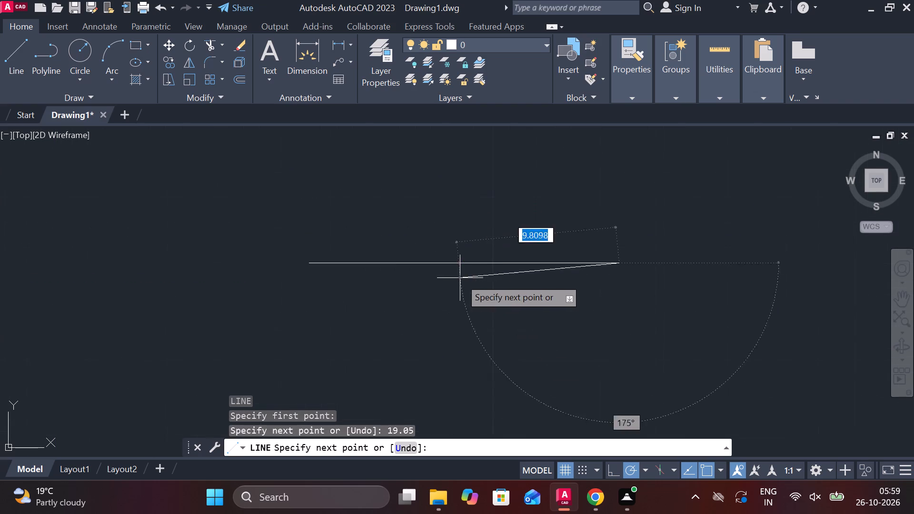
scroll(545, 255, "down", 2)
middle_click_drag(550, 255, 501, 364)
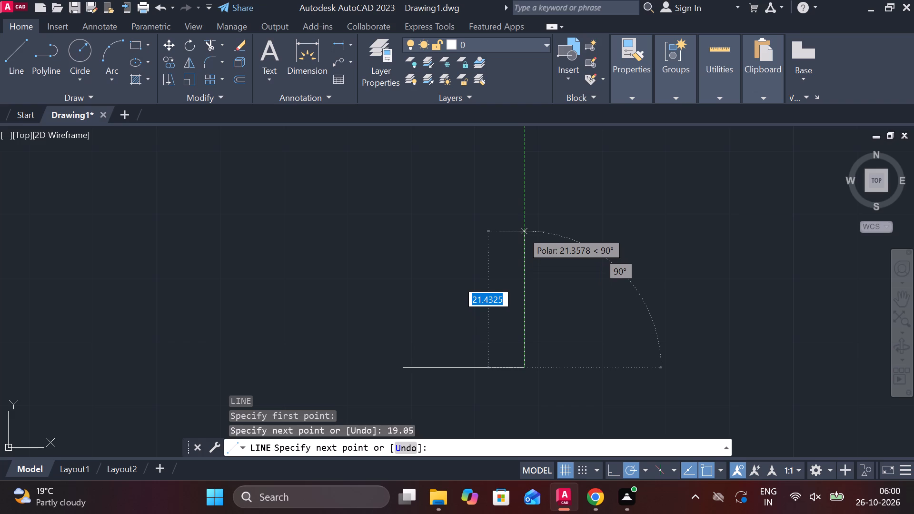
left_click(515, 208)
key("Escape")
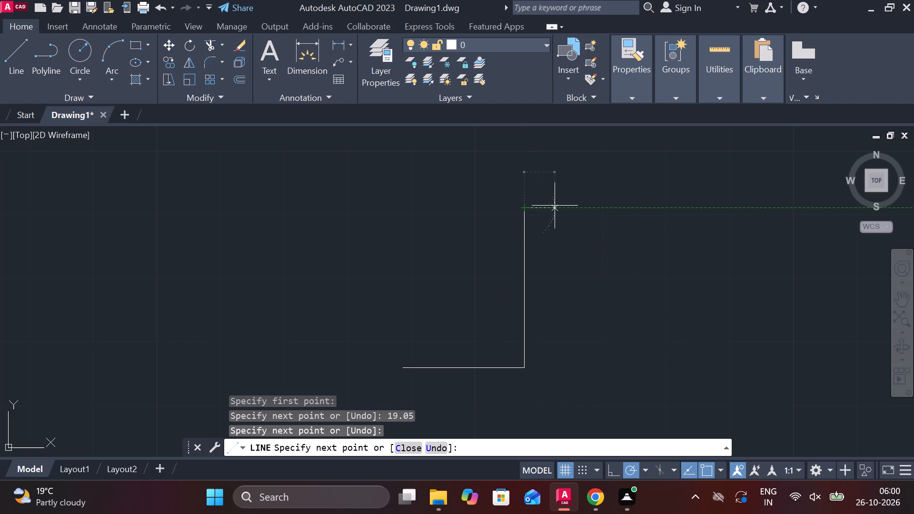
Draw a vertical line about 20.6 long upward from the left end of the base line.
key("space")
left_click(399, 365)
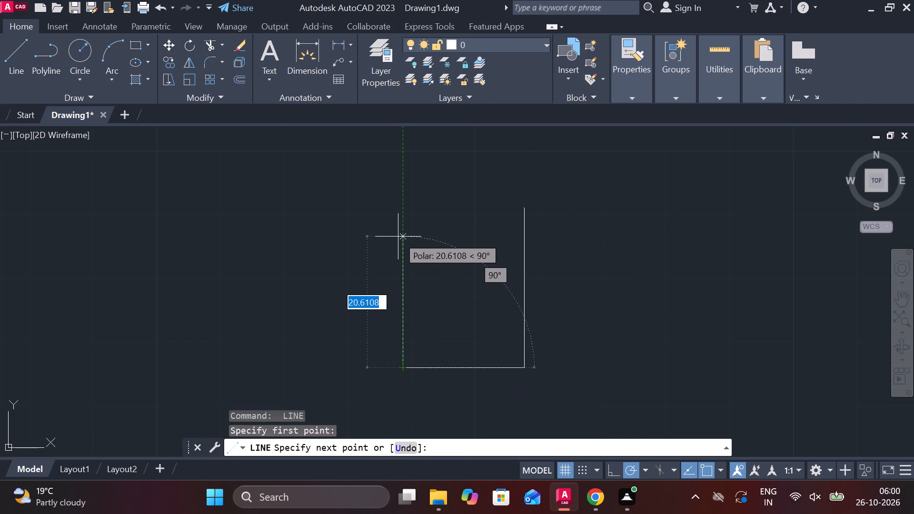
left_click(398, 237)
key("Escape")
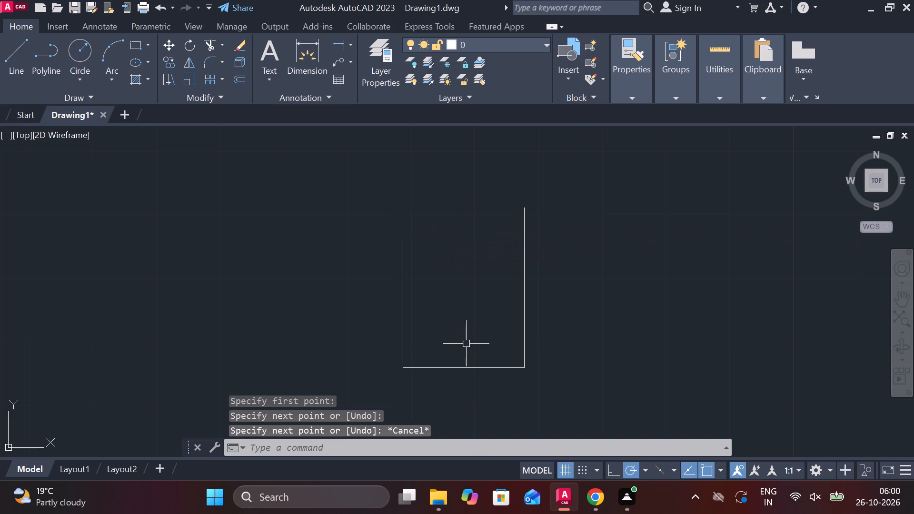
Offset the horizontal base line 40 upward.
left_click(467, 367)
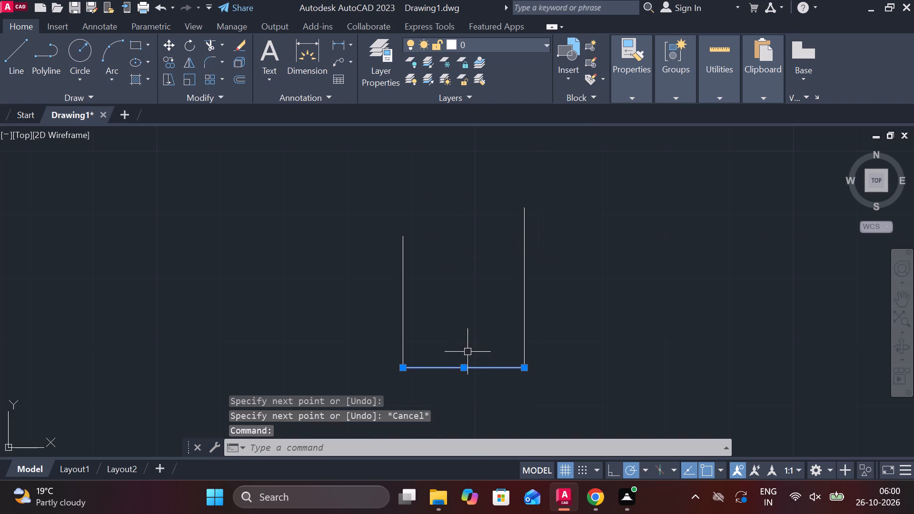
key("o")
key("Return")
key("Return")
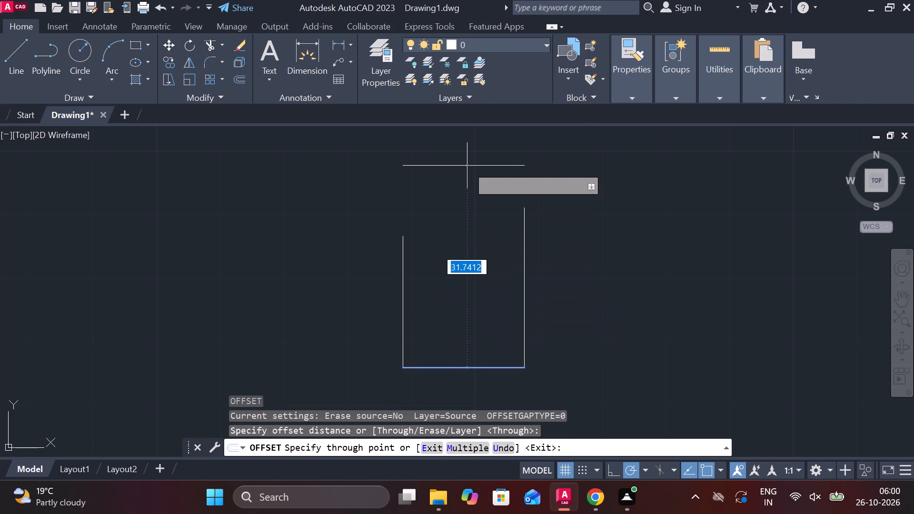
middle_click_drag(467, 182, 465, 228)
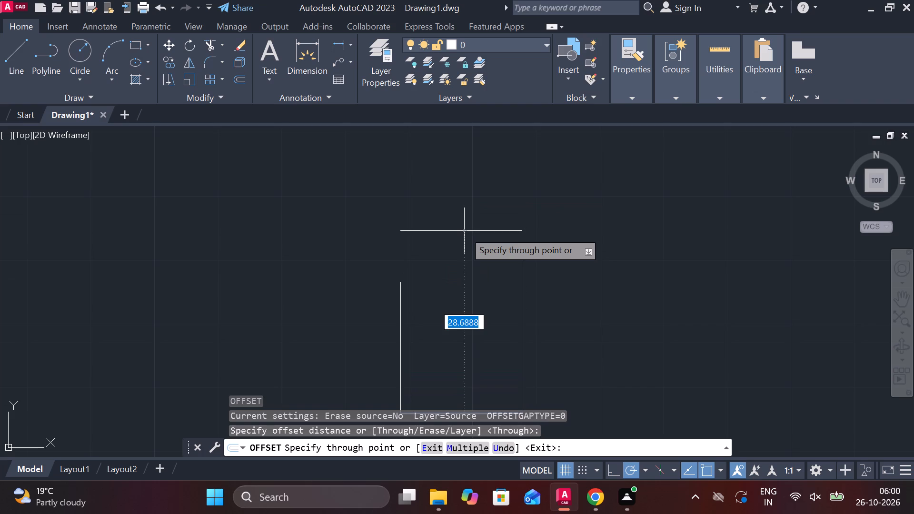
type("40")
key("Return")
middle_click_drag(536, 302, 480, 188)
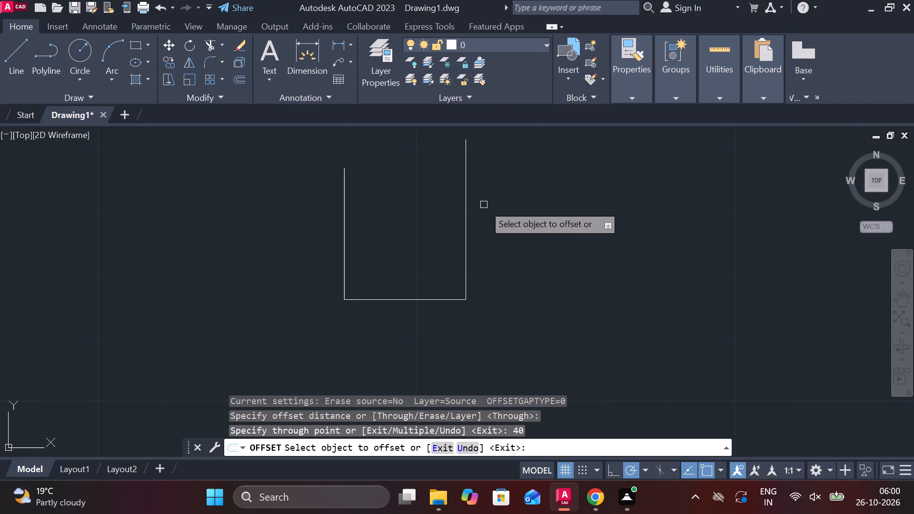
key("Escape")
Add a centerline between the two vertical lines.
type("cen")
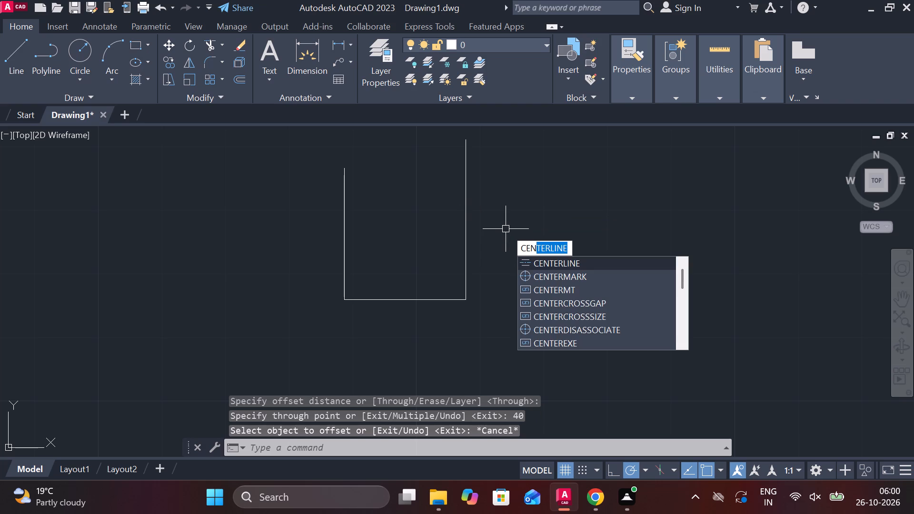
left_click(526, 257)
left_click(347, 252)
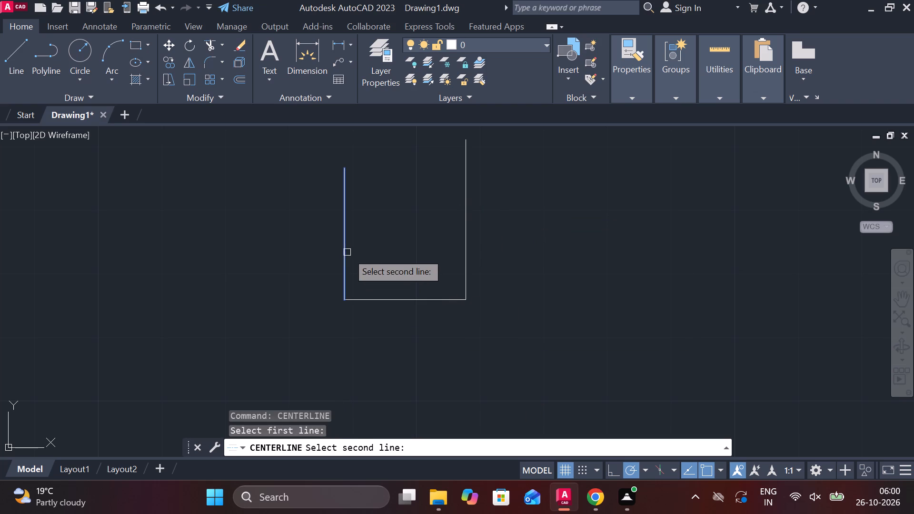
left_click(462, 221)
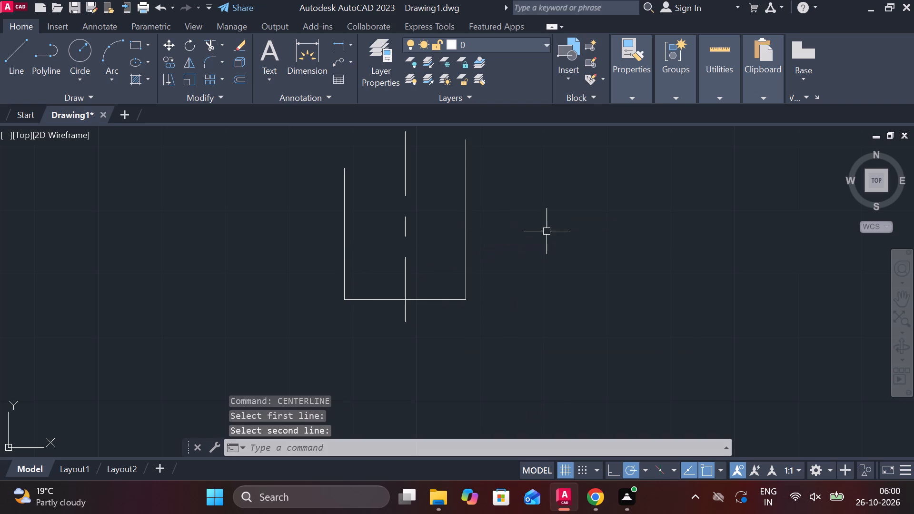
key("Escape")
Draw a 57 horizontal line rightward from the centerline, with a vertical line from its end rising past the offset line's height.
key("l")
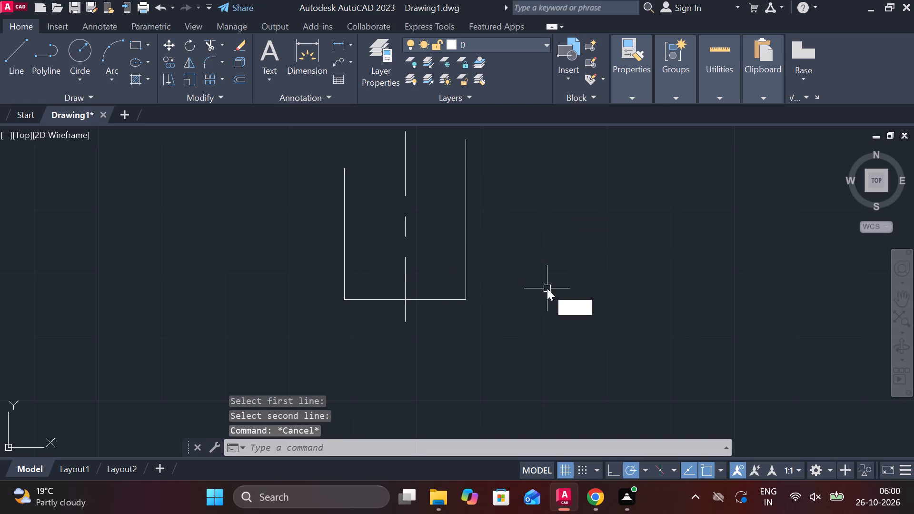
key("Return")
left_click(412, 277)
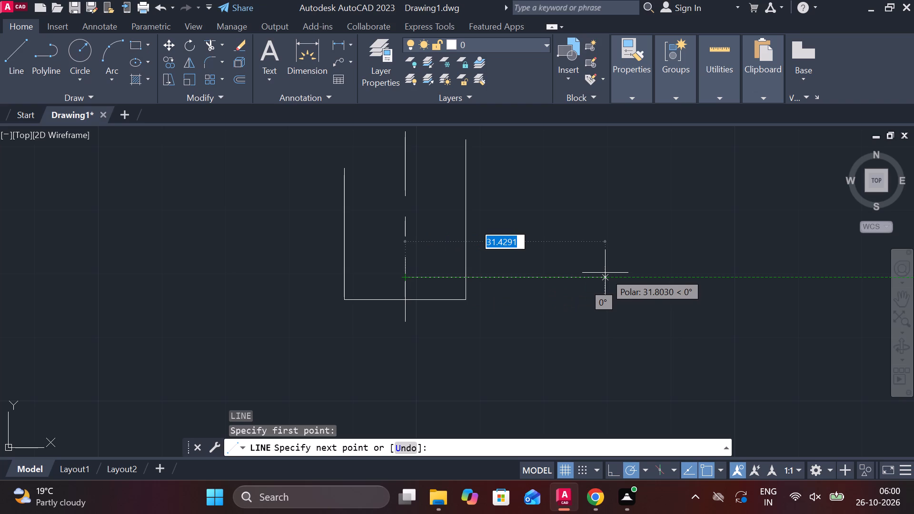
type("57")
key("Return")
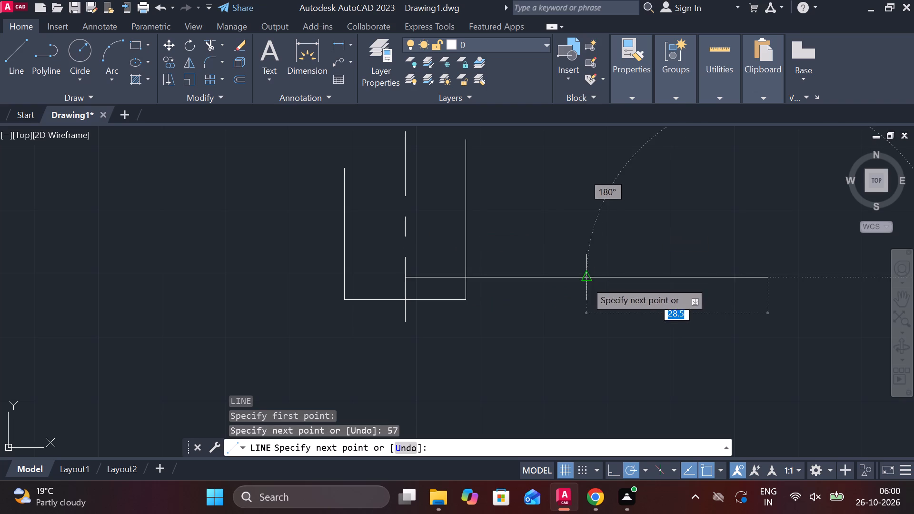
middle_click_drag(598, 265, 362, 309)
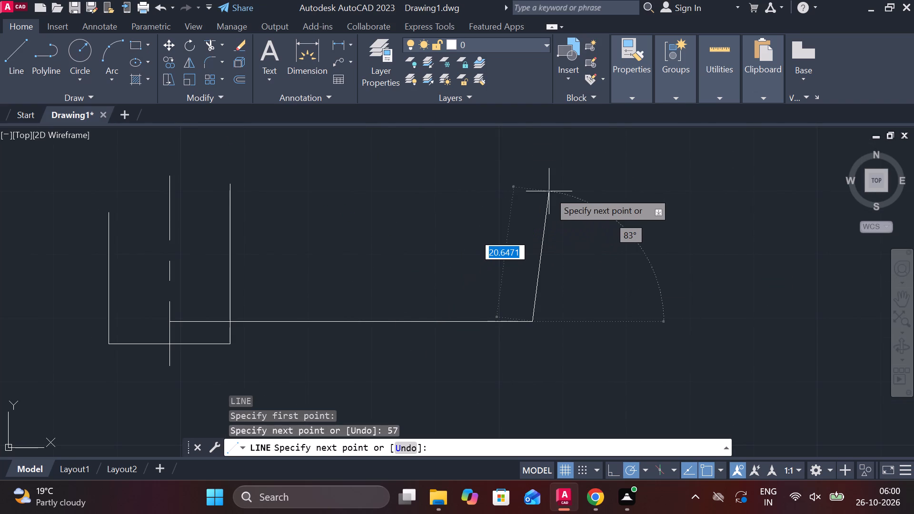
scroll(549, 191, "down", 1)
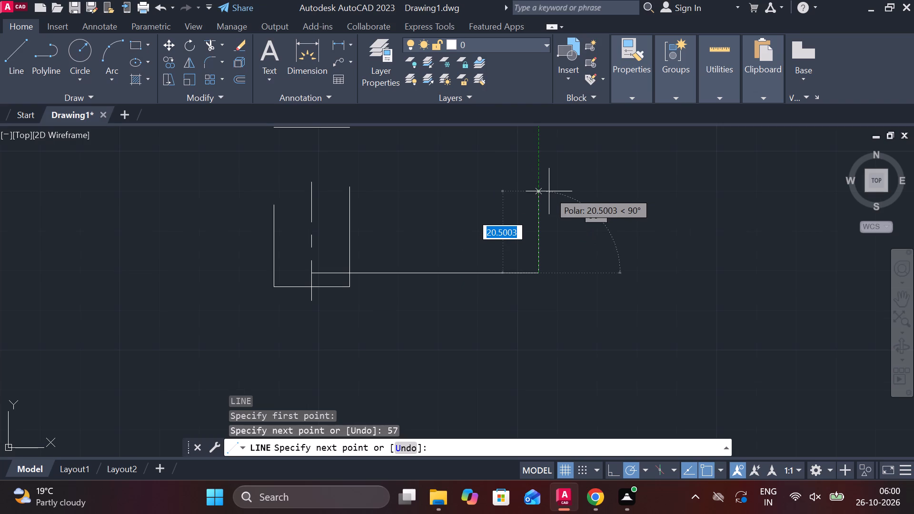
middle_click_drag(549, 176, 543, 275)
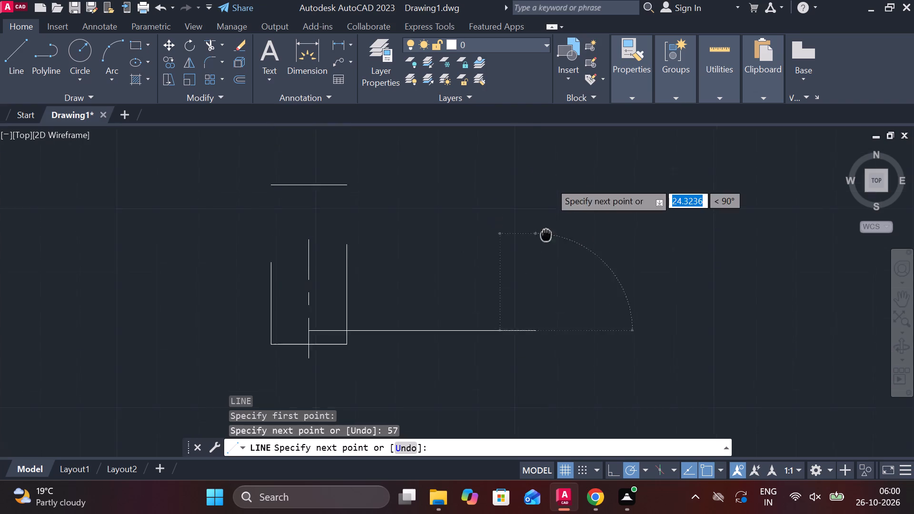
middle_click_drag(543, 275, 542, 296)
left_click(534, 227)
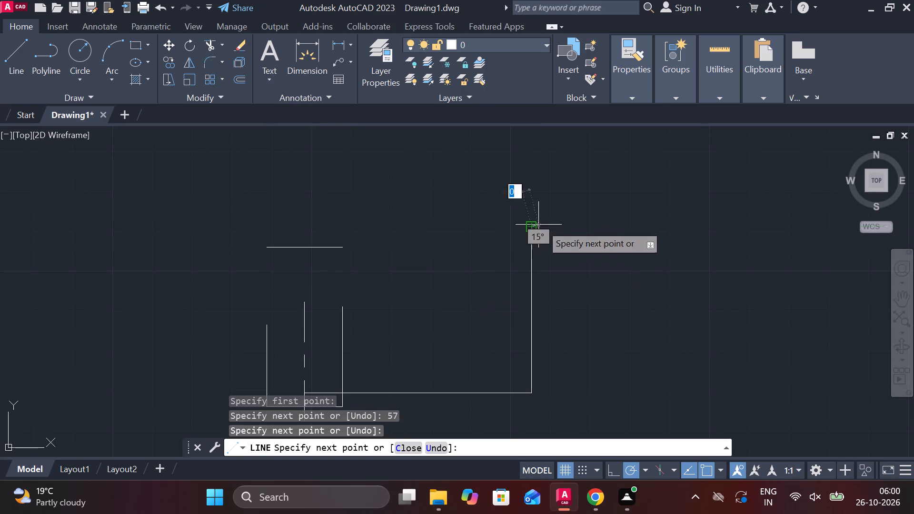
key("Escape")
Extend the upper offset line to the far-right vertical line.
type("ex")
key("space")
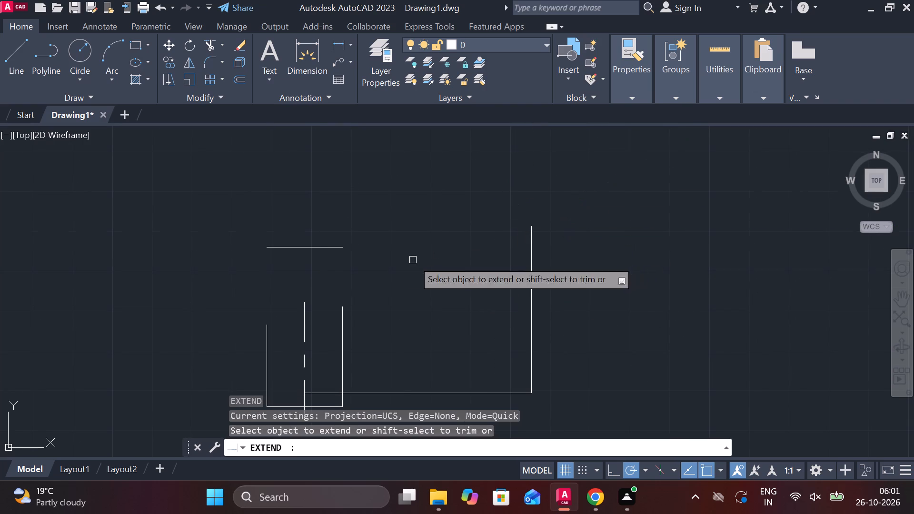
left_click(330, 250)
scroll(570, 238, "up", 1)
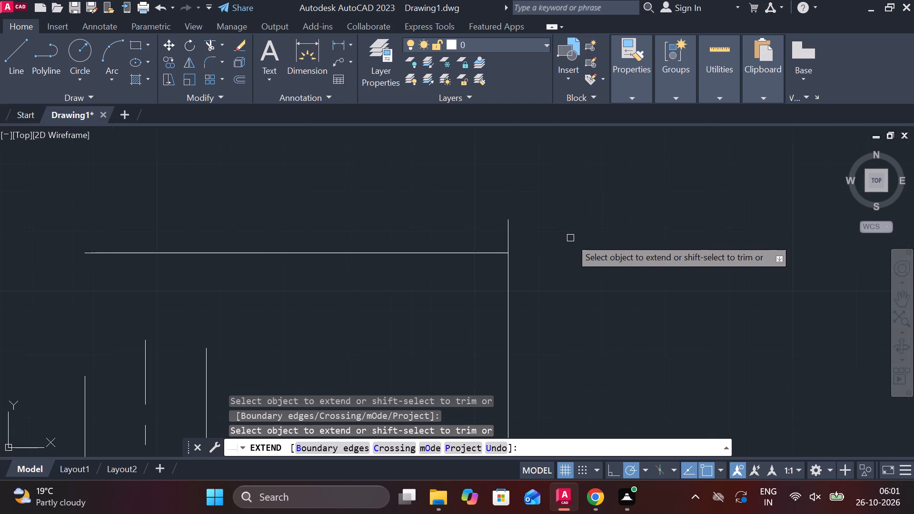
key("Escape")
Trim away the far-right vertical line both below and above the extended upper line.
type("tr")
key("space")
left_click_drag(566, 256, 486, 308)
left_click_drag(517, 233, 485, 230)
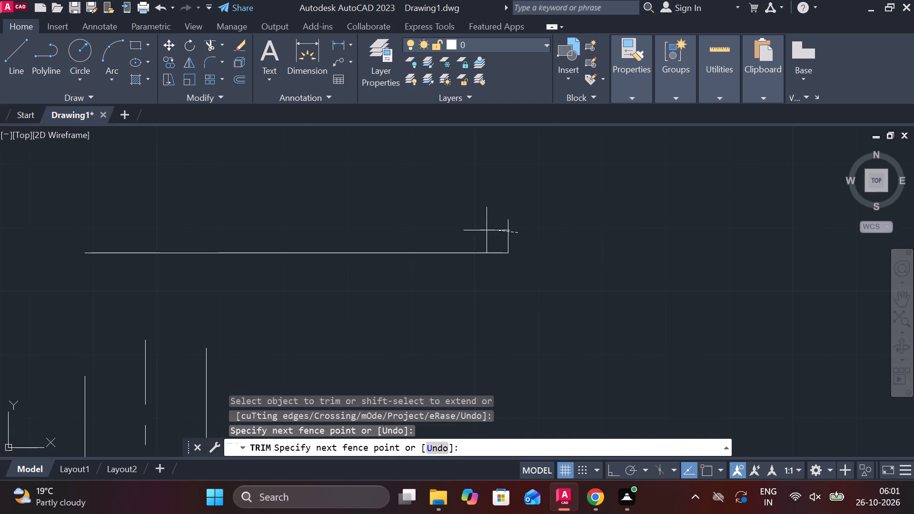
left_click_drag(485, 230, 465, 227)
key("Escape")
Draw a 9.525 vertical line upward from the right end of the extended upper line.
key("l")
key("Return")
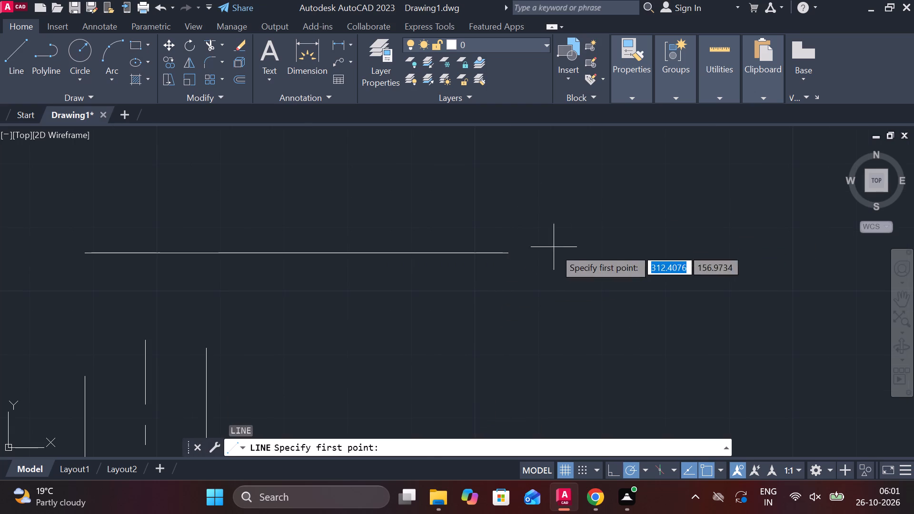
left_click(505, 254)
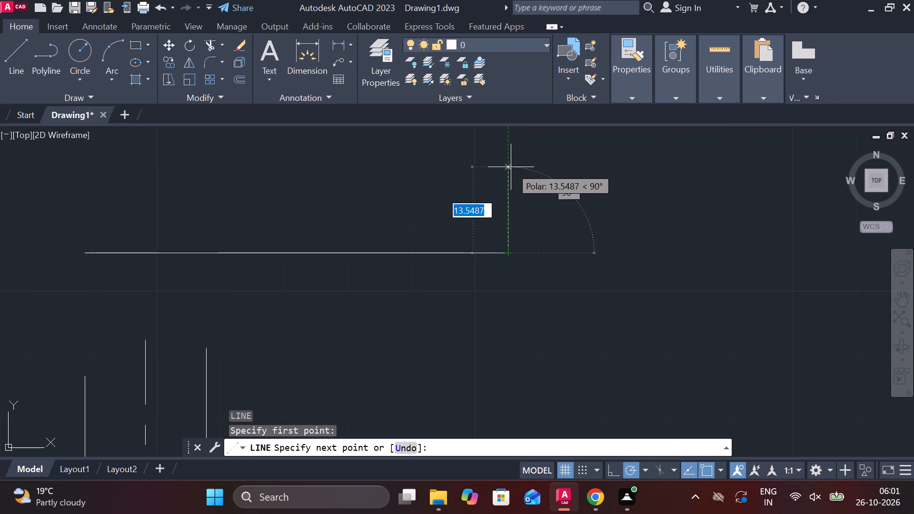
key("9")
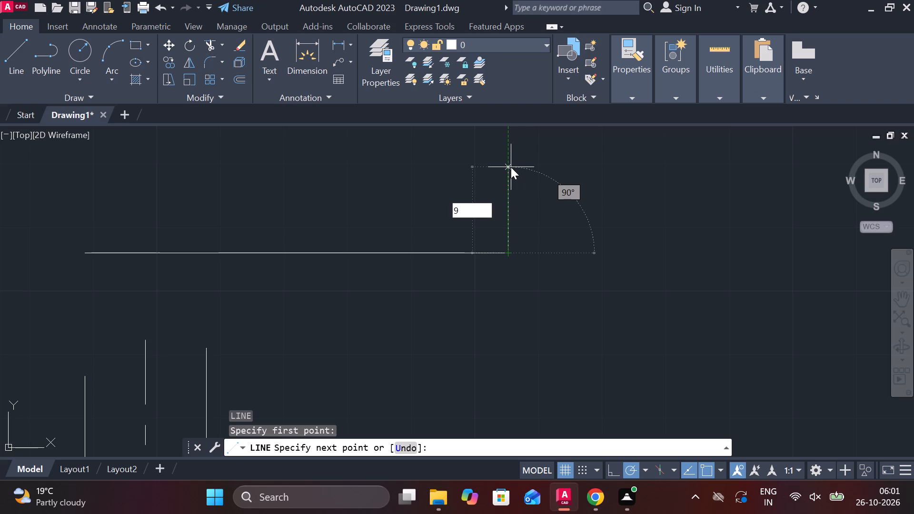
key("period")
key("5")
type("25")
key("Return")
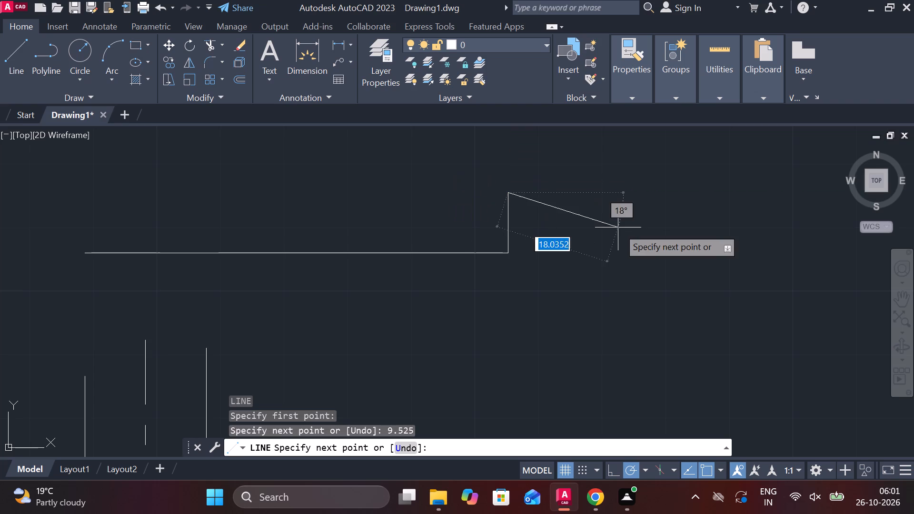
key("Escape")
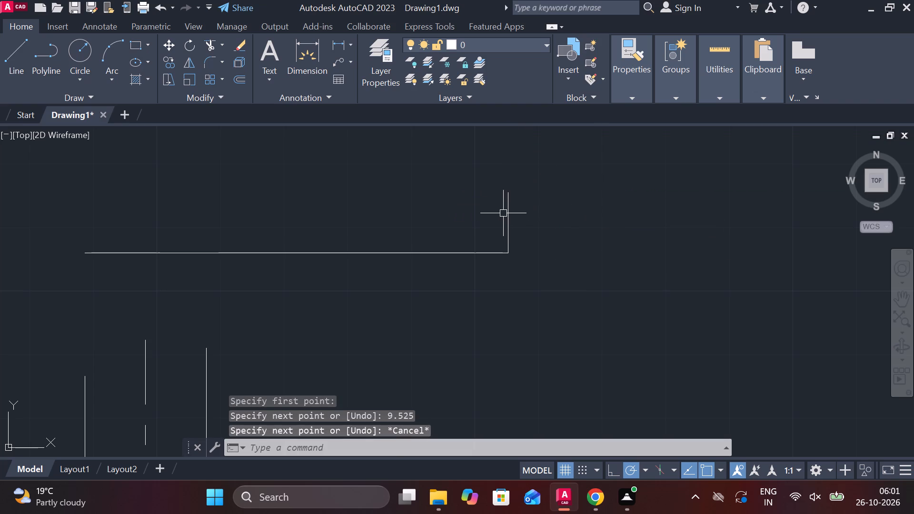
Mirror the 9.525 vertical line downward about the horizontal axis through its lower end, keeping the original.
left_click(511, 218)
type("mi")
key("Return")
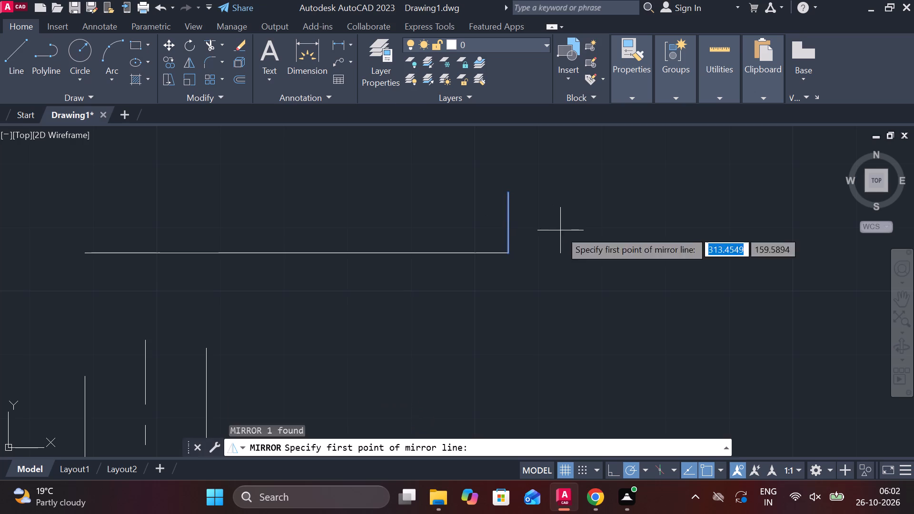
left_click(512, 255)
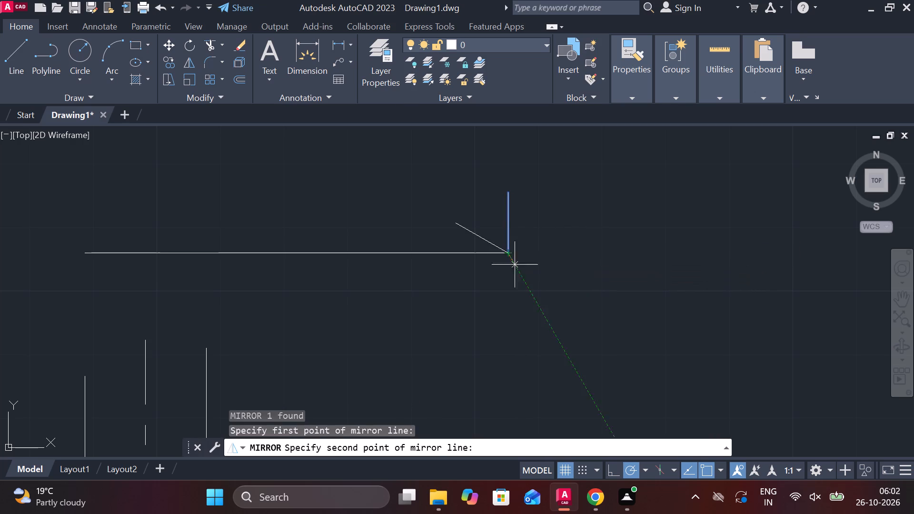
left_click(626, 247)
left_click_drag(662, 297, 626, 247)
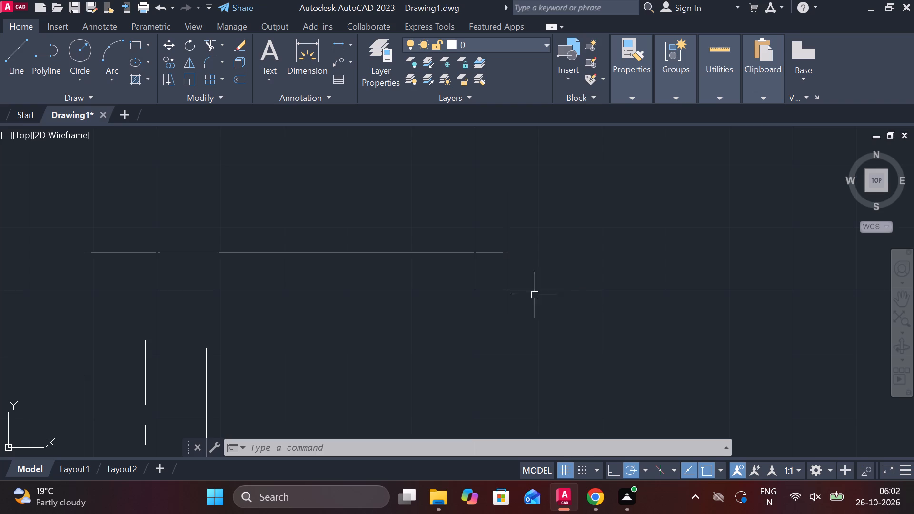
Draw a 25 horizontal line leftward from the upper end of the far-right vertical edge.
key("l")
key("Return")
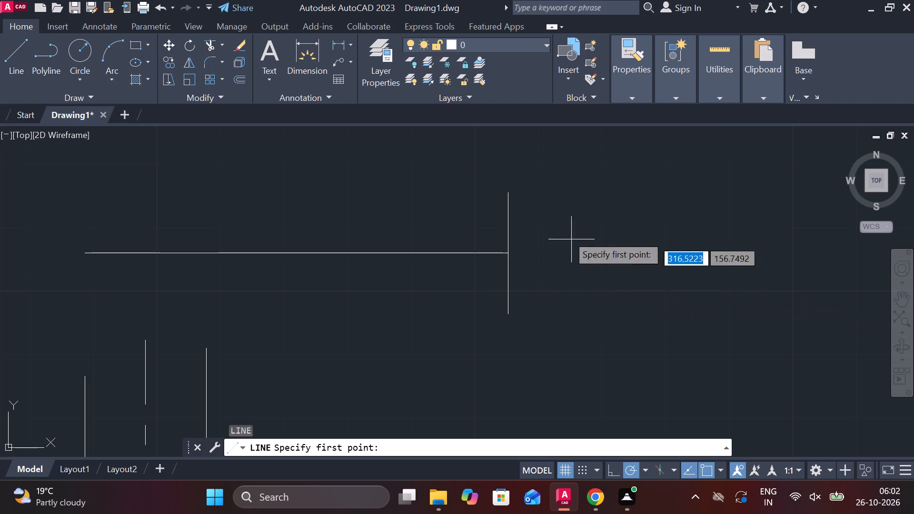
left_click(513, 198)
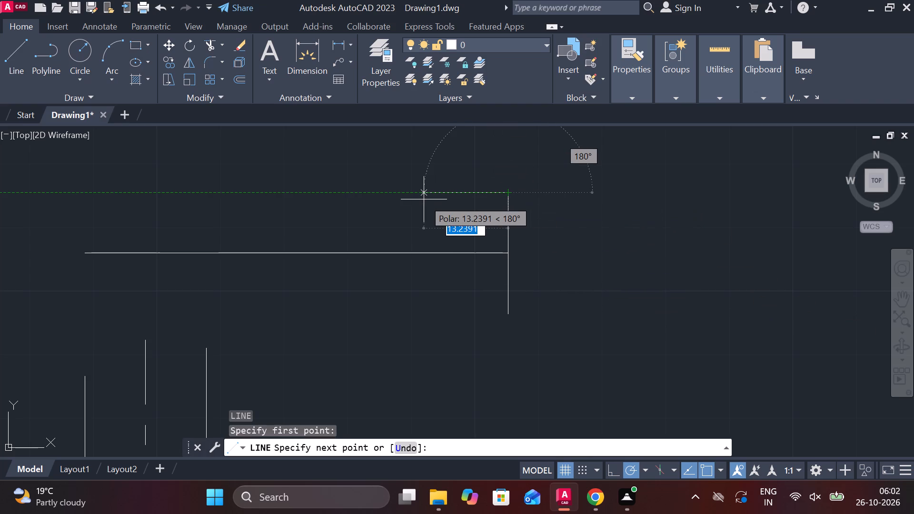
type("25")
key("space")
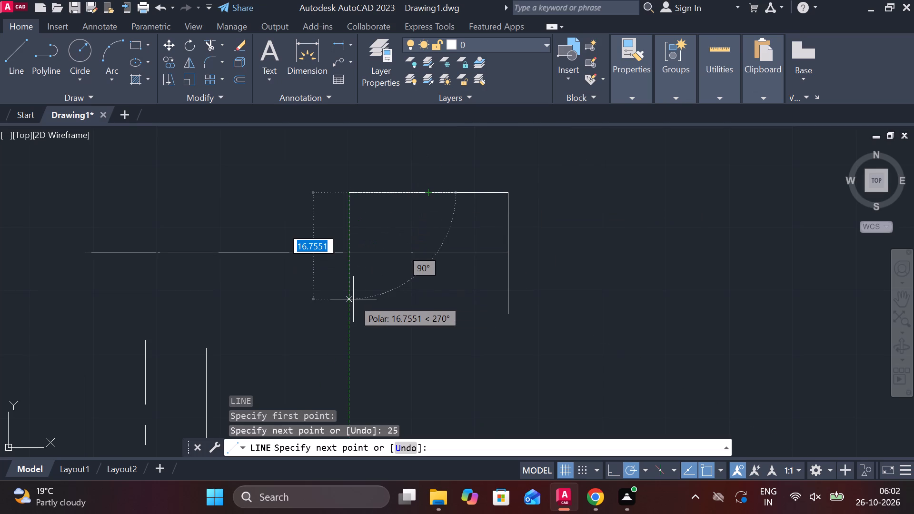
key("Escape")
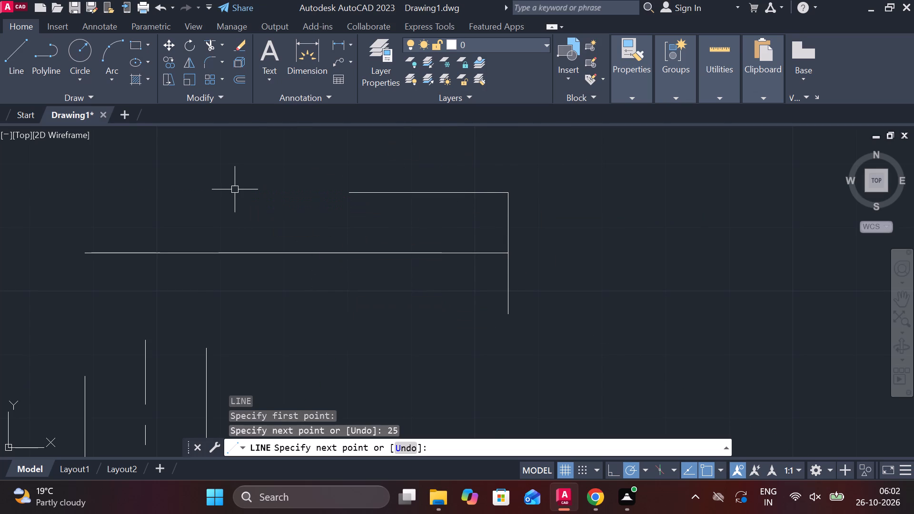
Draw a 25 horizontal line leftward from the lower end of the far-right vertical edge.
key("space")
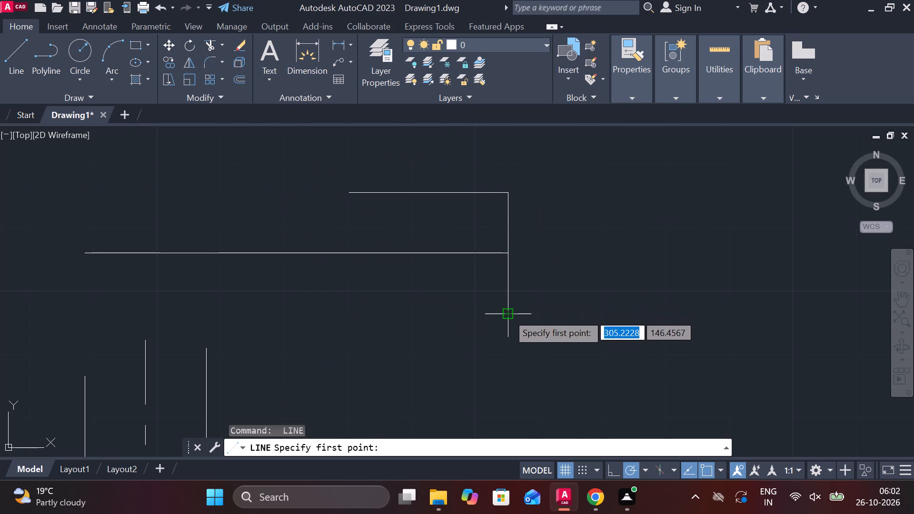
left_click(507, 314)
type("25")
key("space")
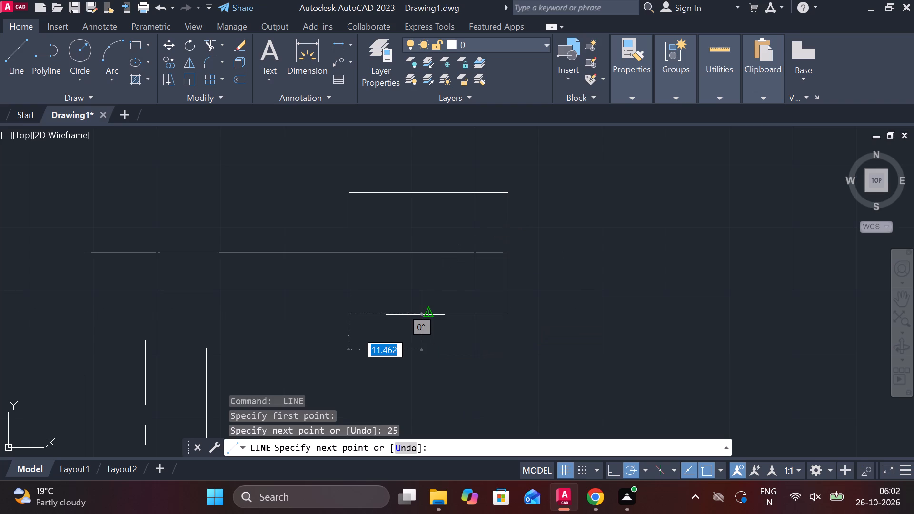
key("Escape")
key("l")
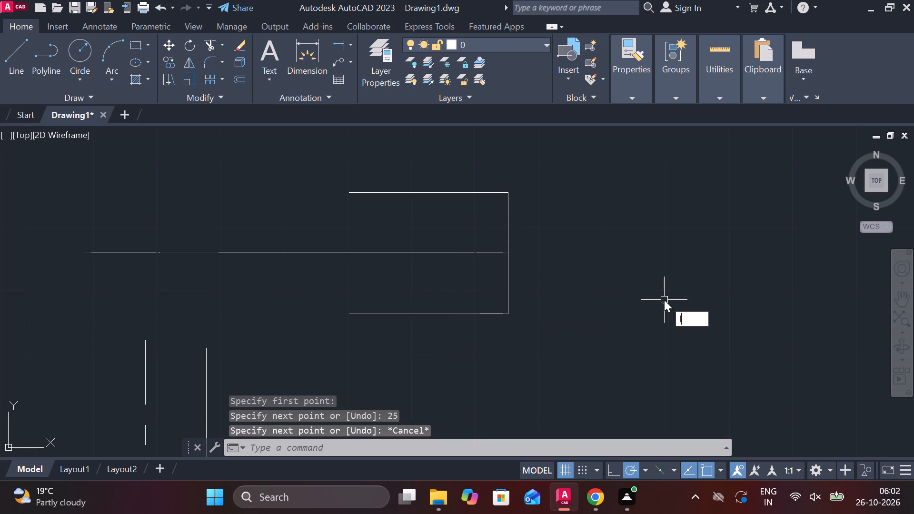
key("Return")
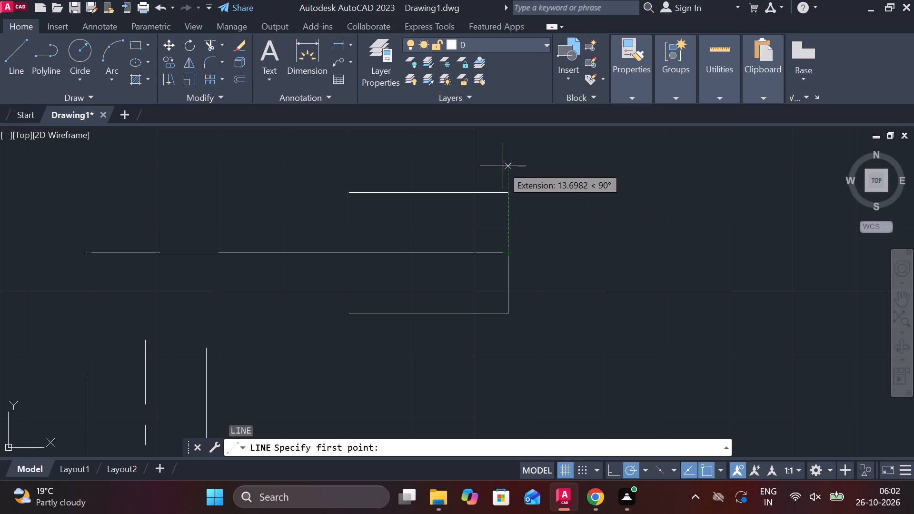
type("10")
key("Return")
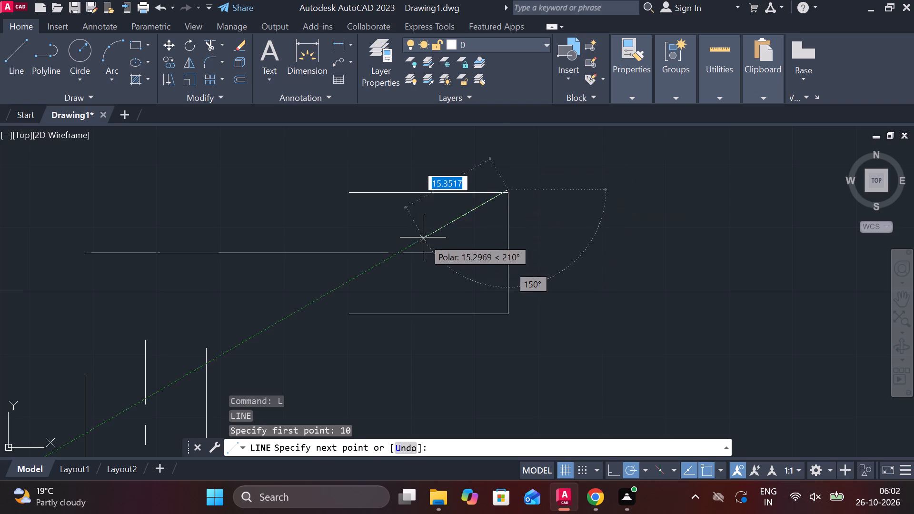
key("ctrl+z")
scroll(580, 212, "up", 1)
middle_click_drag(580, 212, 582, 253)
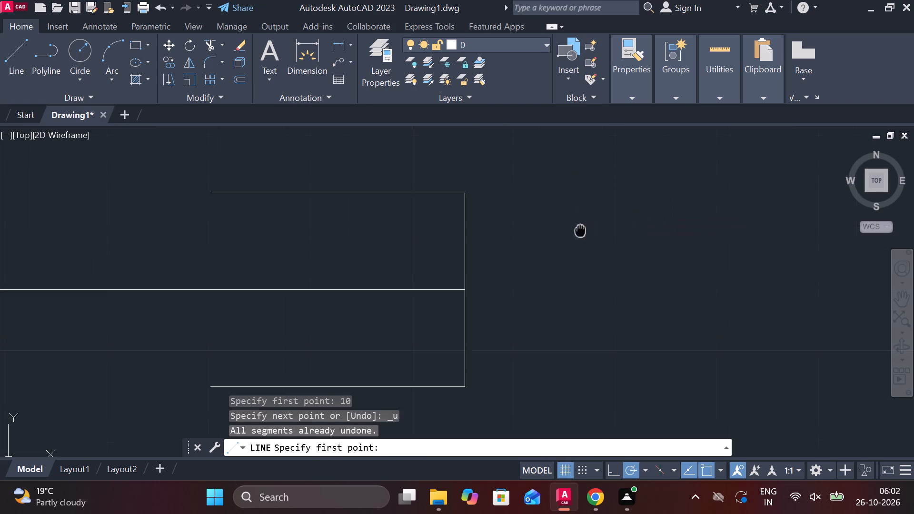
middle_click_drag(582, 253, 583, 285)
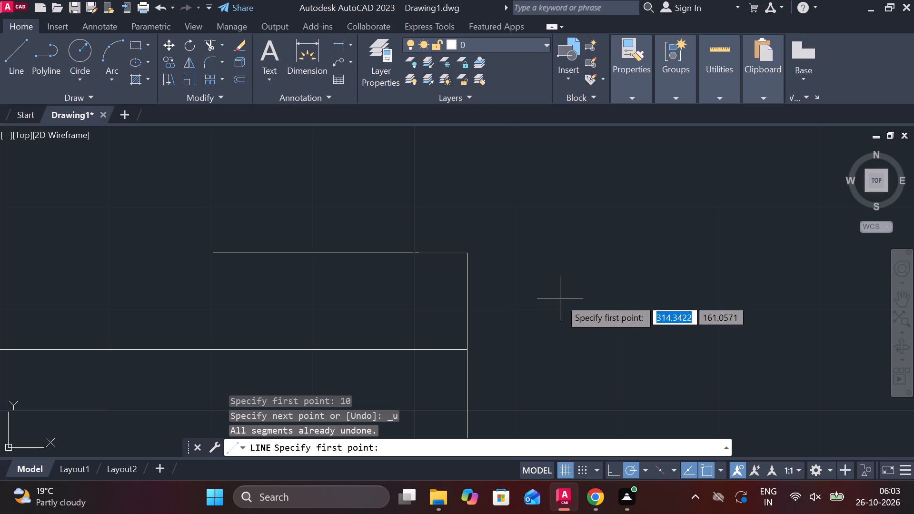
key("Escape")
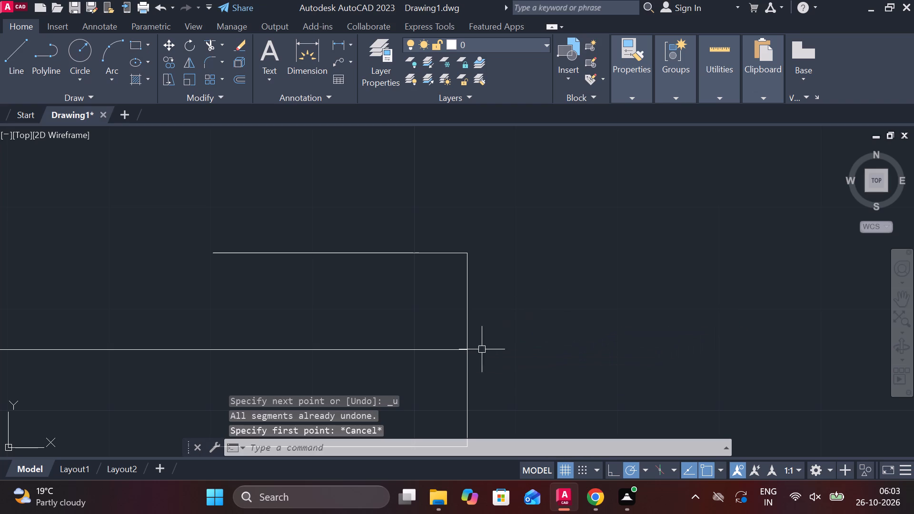
Start a line from the point where the long horizontal line meets the far-right vertical edge.
key("l")
key("Return")
left_click(467, 353)
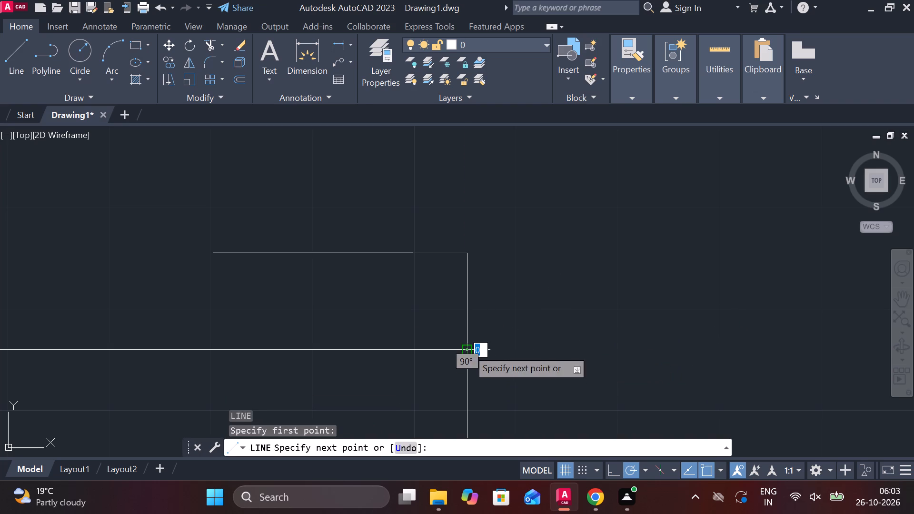
middle_click_drag(463, 320, 479, 255)
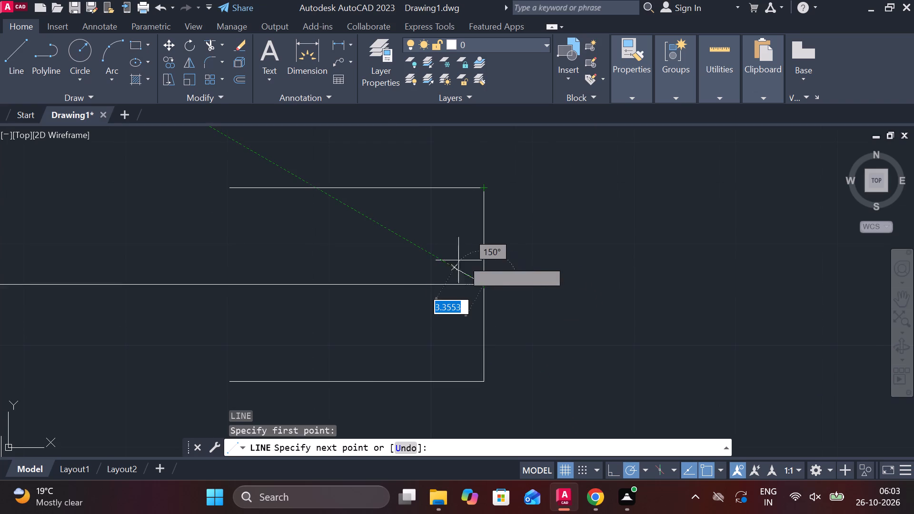
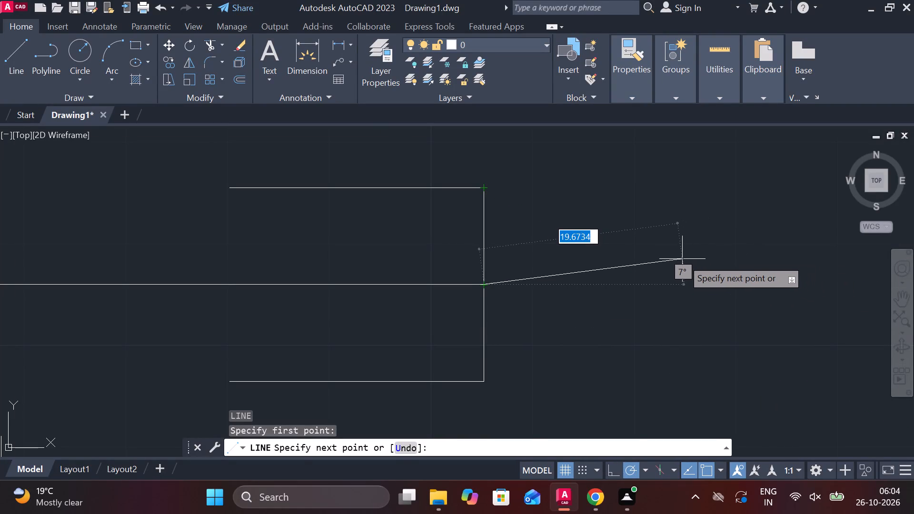
Draw a vertical line joining the left ends of the two 25 horizontal lines to close the rectangle.
key("Escape")
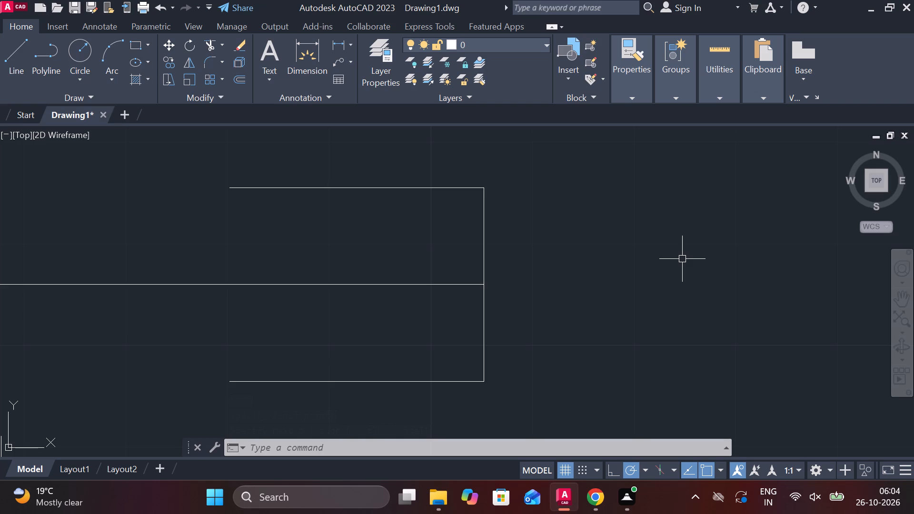
middle_click_drag(421, 319, 668, 320)
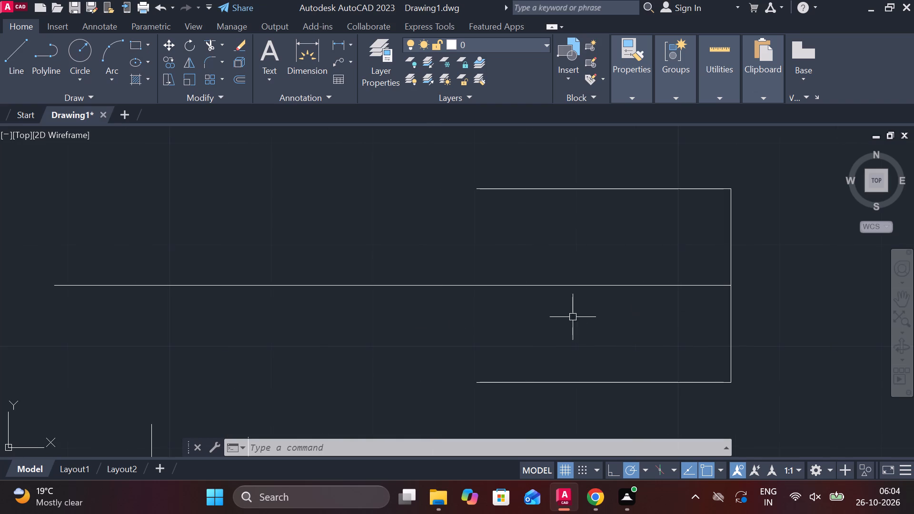
middle_click_drag(557, 316, 533, 310)
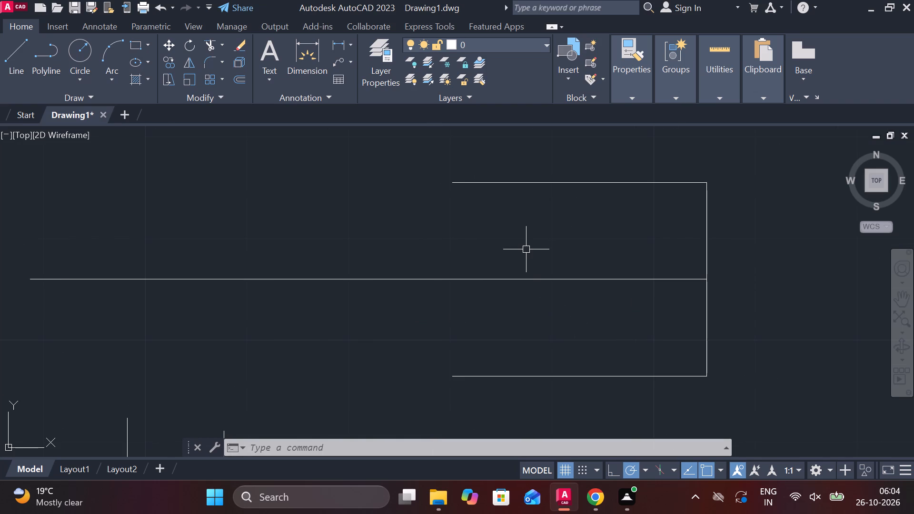
key("l")
key("Return")
left_click(450, 188)
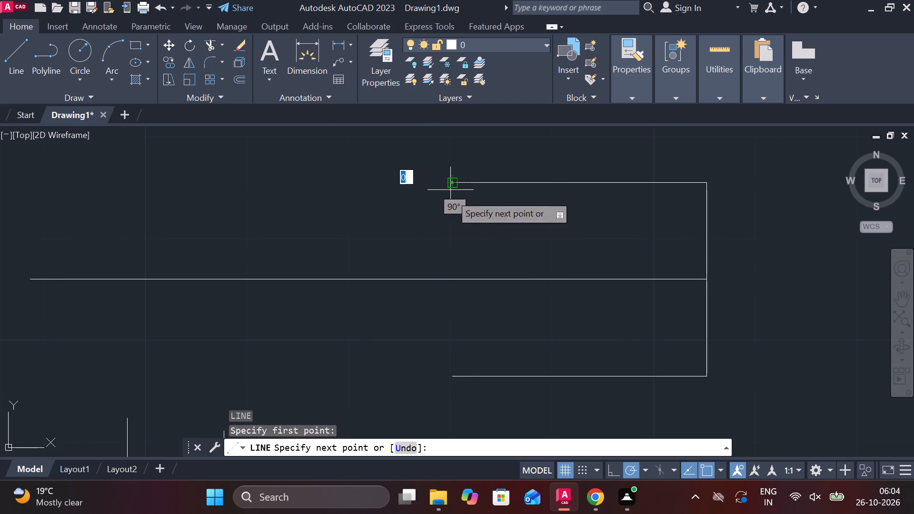
left_click(453, 376)
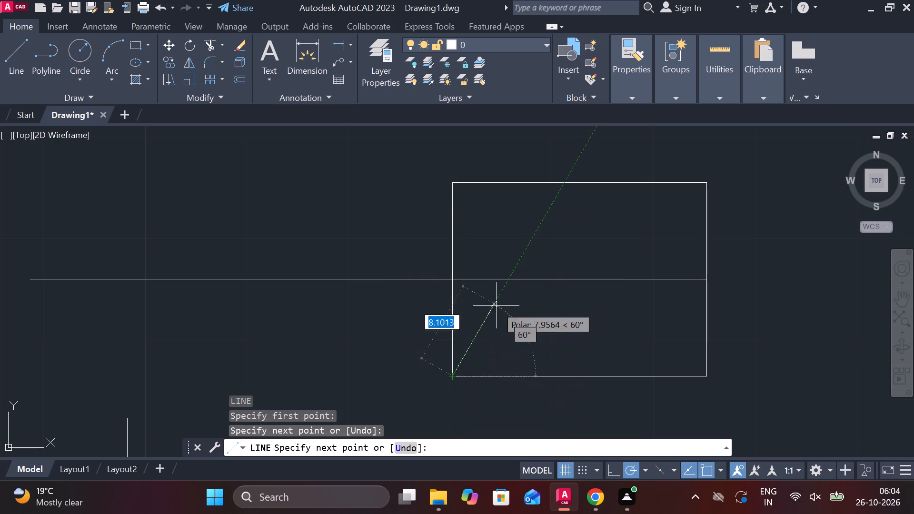
key("Escape")
Draw a 29 horizontal line leftward from the rectangle's left edge, starting 4.7625 above the long horizontal line.
key("l")
key("Return")
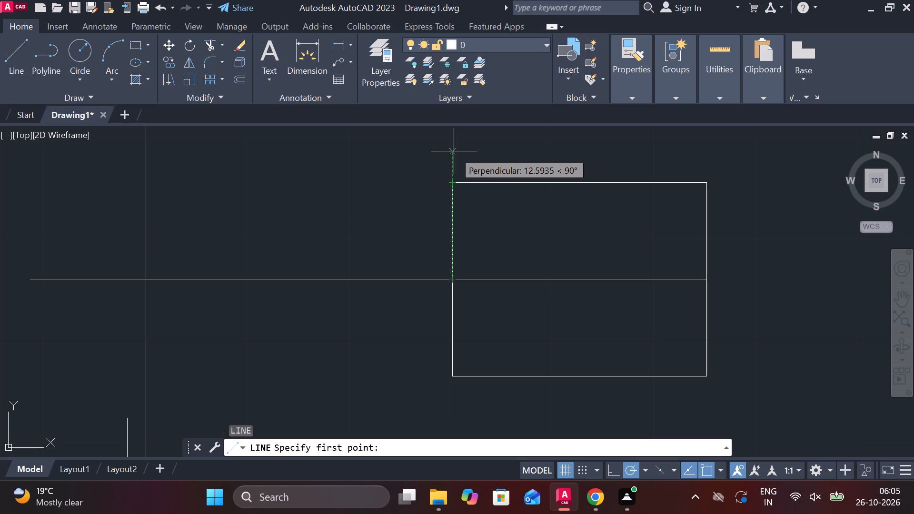
key("4")
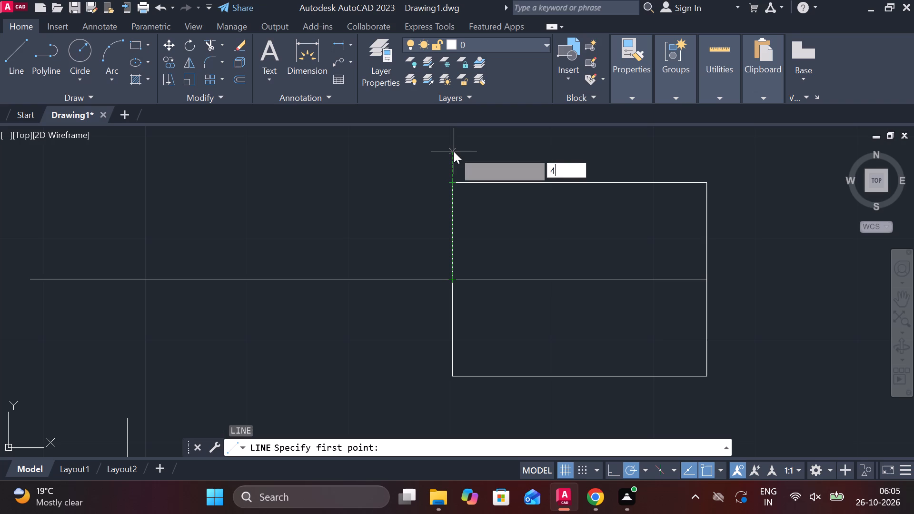
key("period")
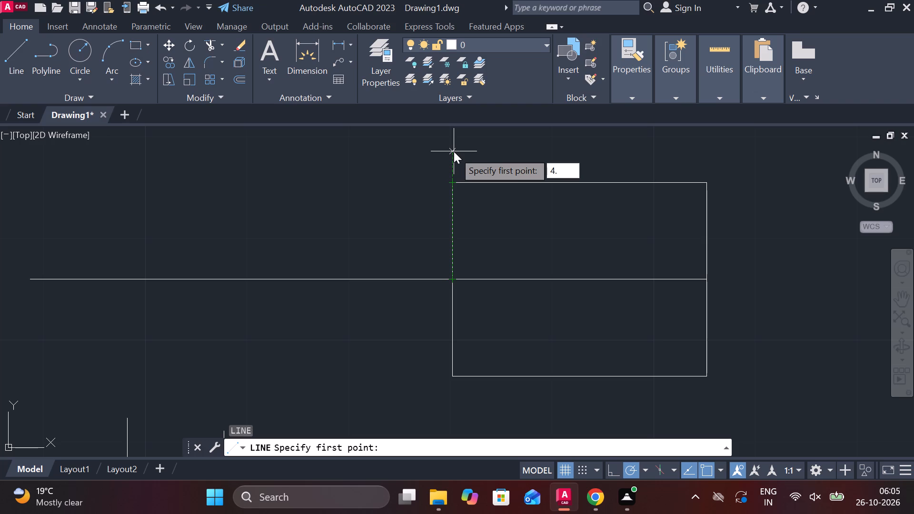
type("76")
type("25")
key("Return")
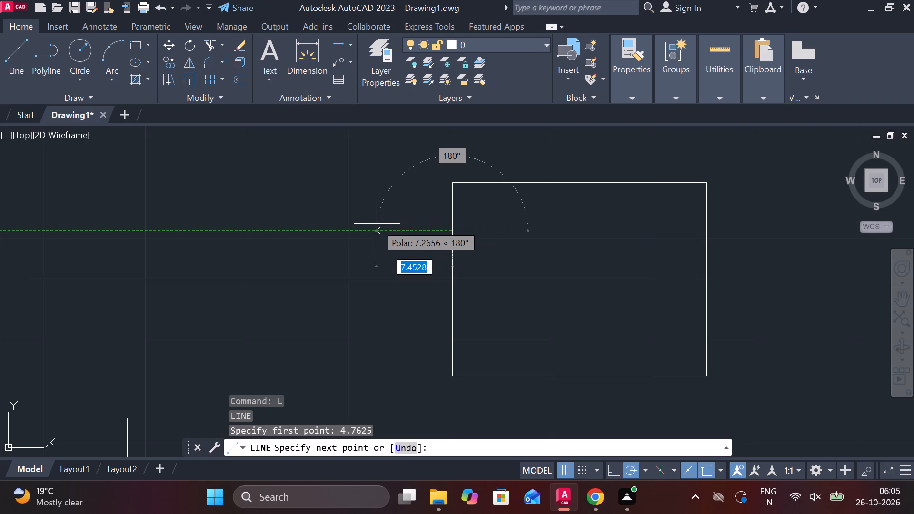
type("29")
key("Return")
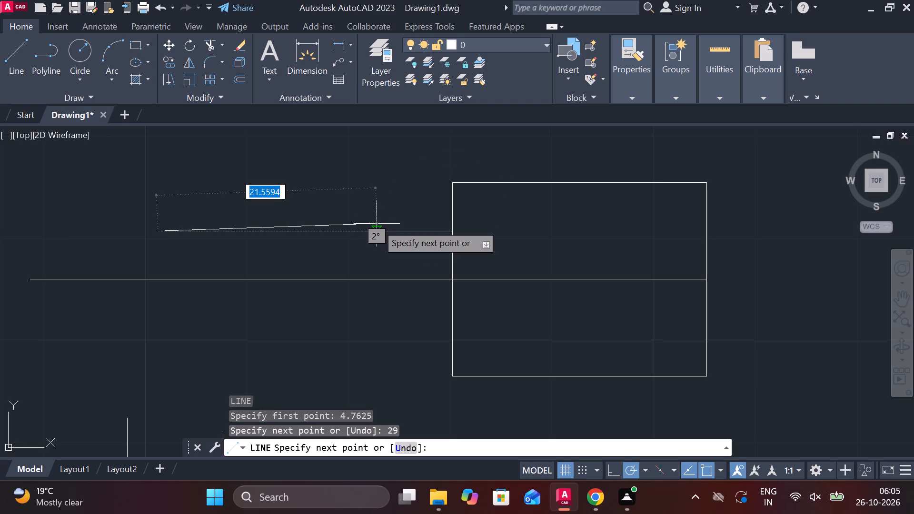
Continue the line 9.525 downward and close it horizontally back to the rectangle's left edge, forming the neck.
middle_click_drag(365, 221, 507, 187)
scroll(395, 257, "down", 1)
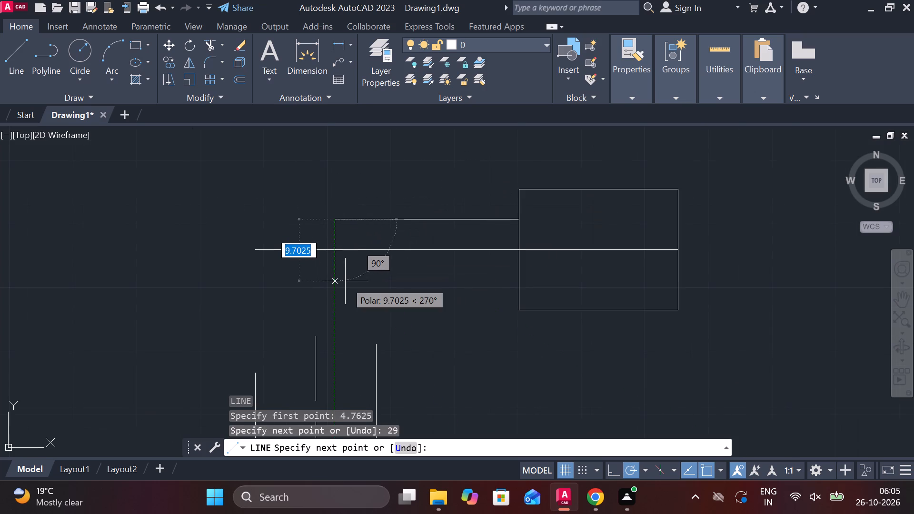
scroll(345, 281, "up", 1)
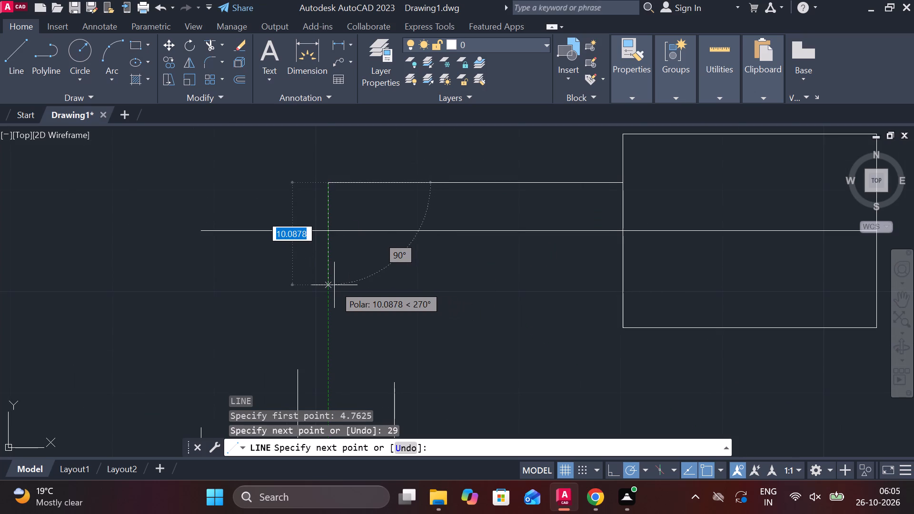
type("9.")
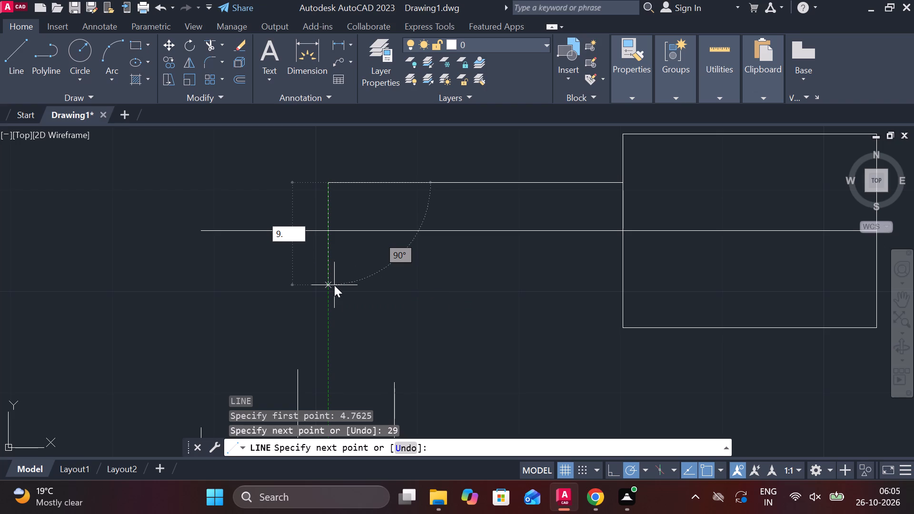
type("525")
key("space")
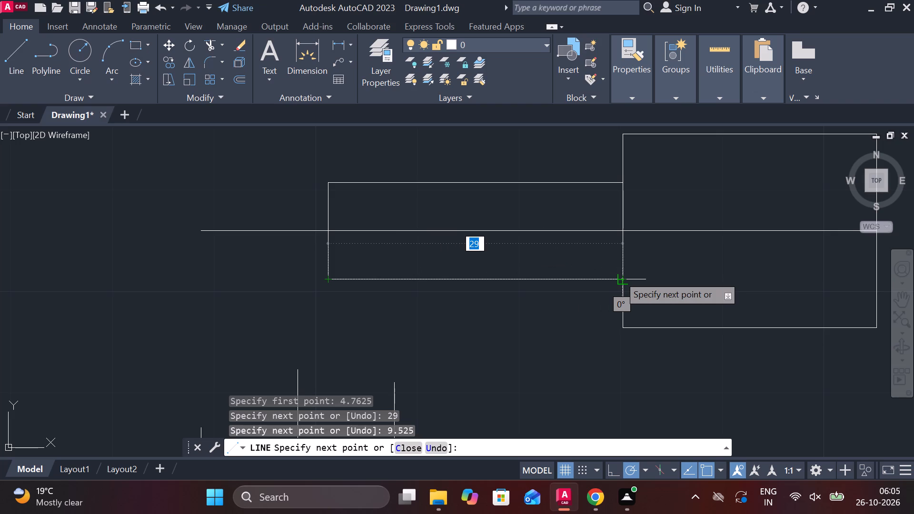
double_click(618, 275)
key("Escape")
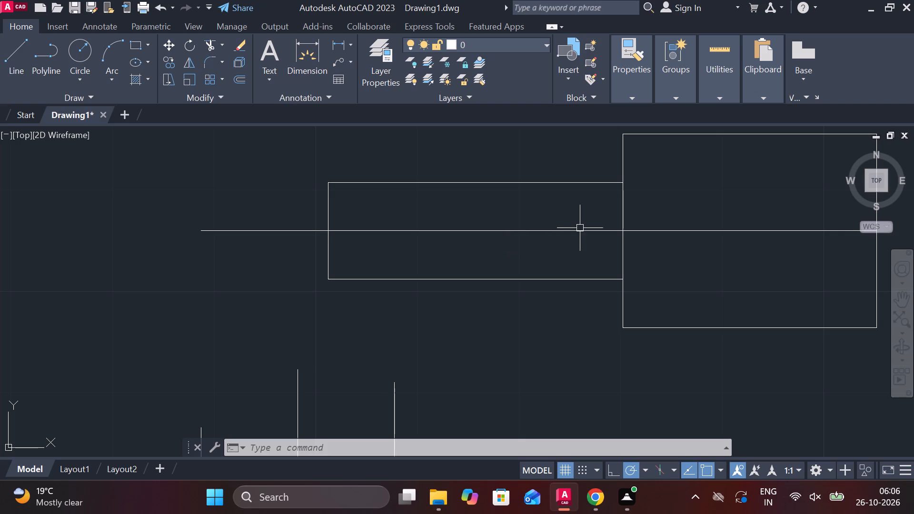
Draw an 18 horizontal line leftward, starting 9.525 above the long horizontal line in line with the neck's left edge.
key("l")
key("Return")
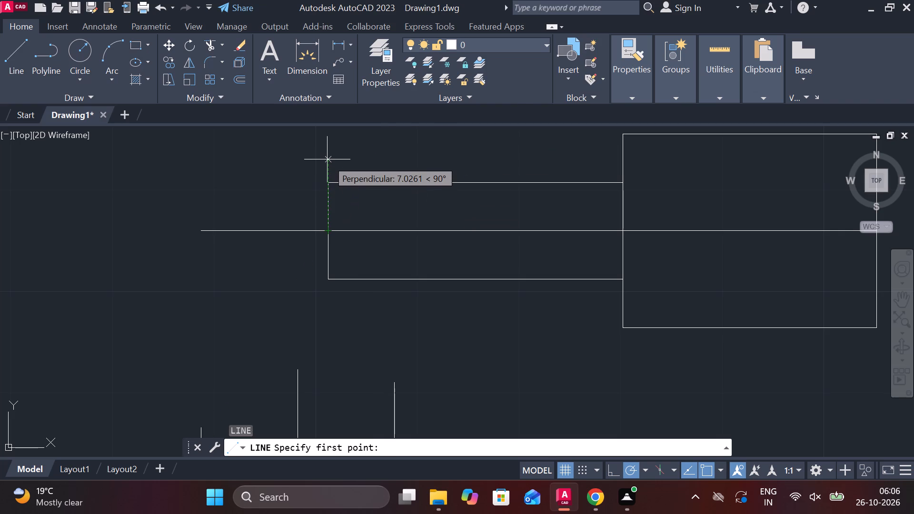
key("9")
key("period")
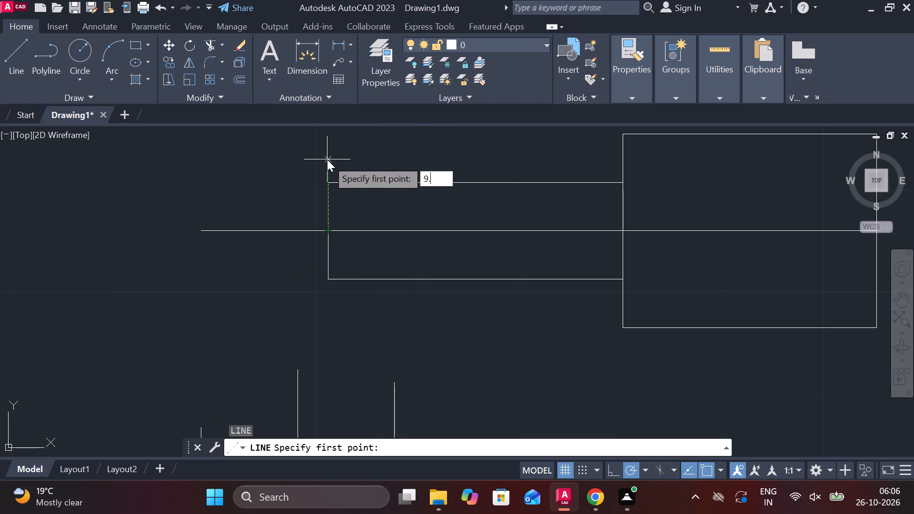
type("525")
key("space")
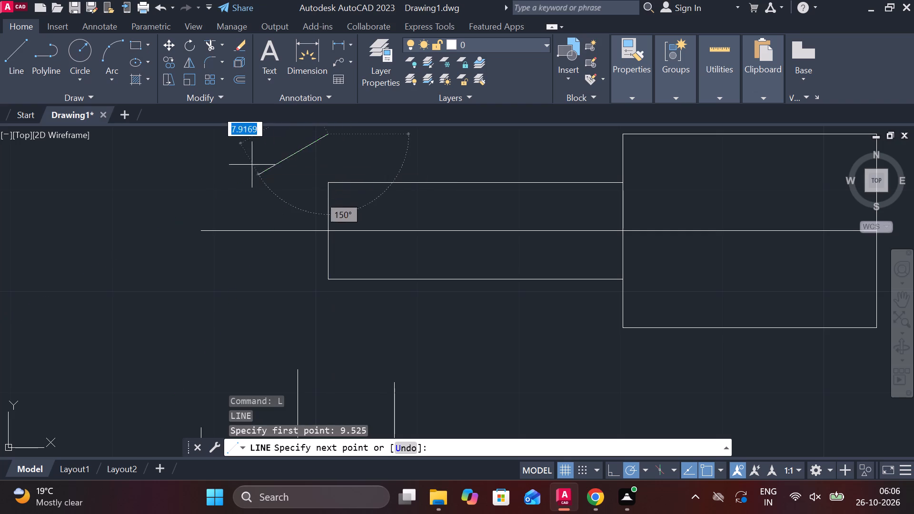
middle_click_drag(285, 183, 338, 219)
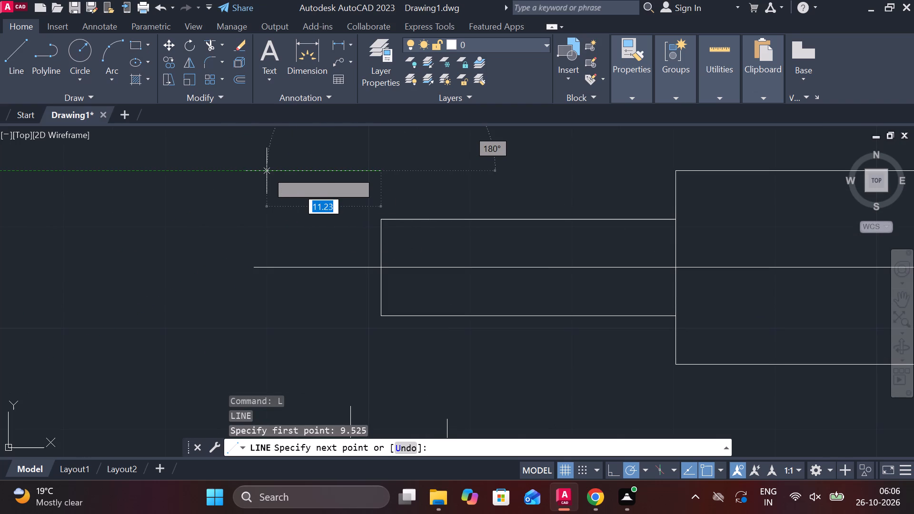
key("1")
key("8")
key("Return")
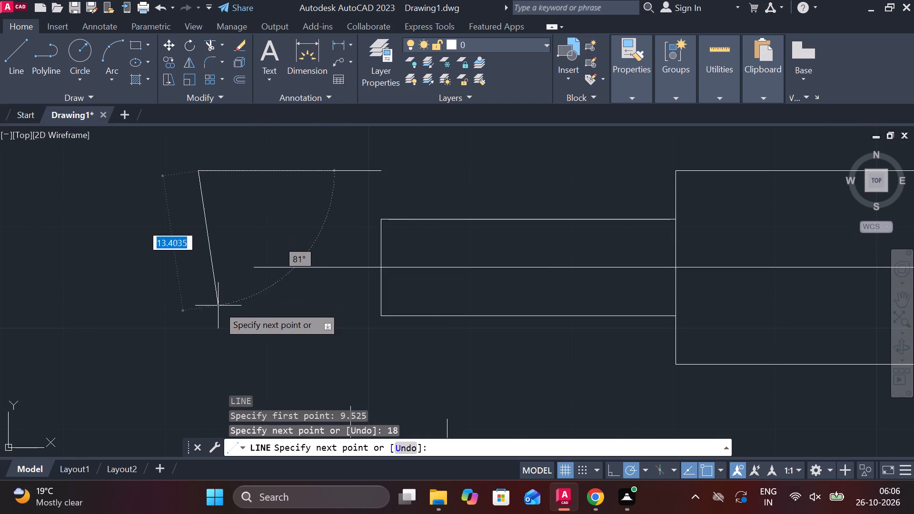
Continue the line 19.05 downward, 18 back to the right, and up to the neck's lower-left corner.
type("19")
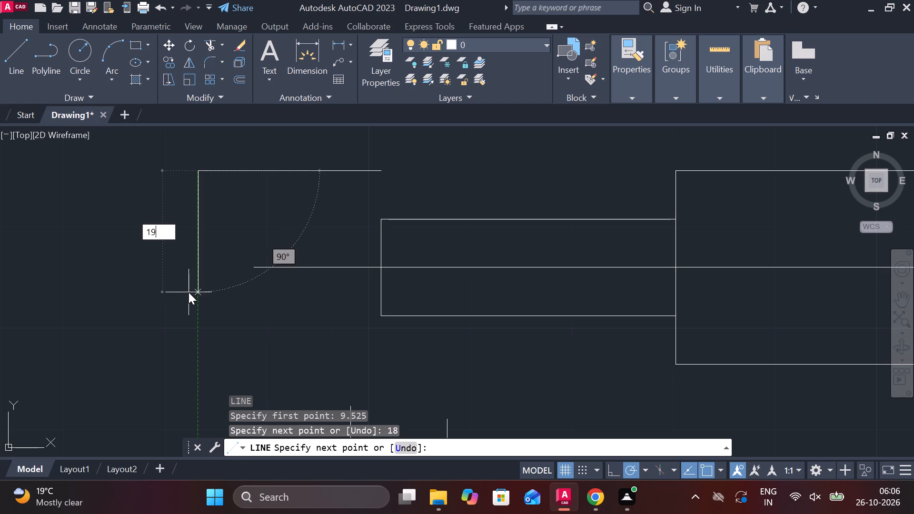
type(".0")
type("5")
key("space")
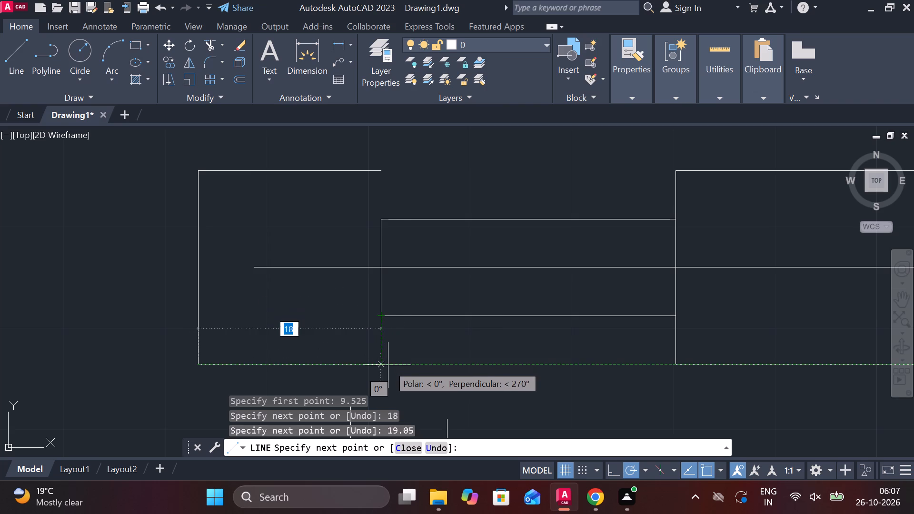
left_click(388, 365)
left_click(384, 326)
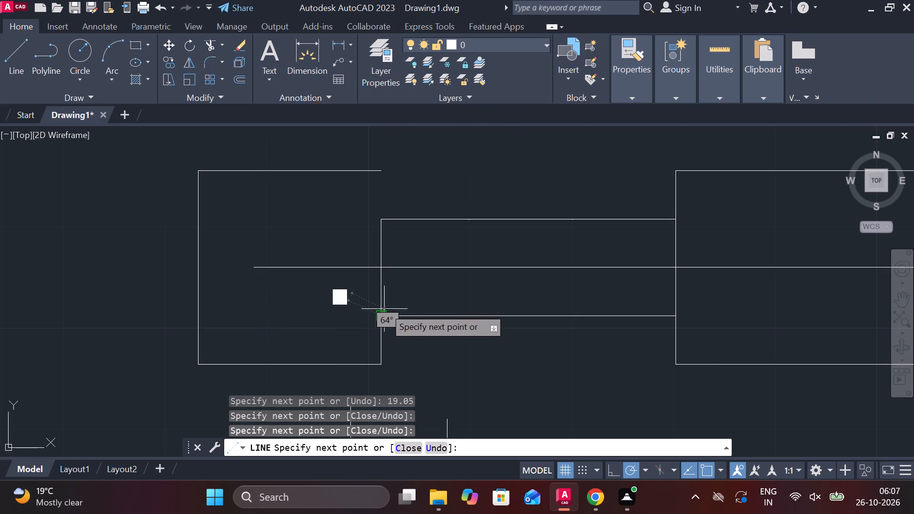
key("Escape")
Extend the neck's left vertical edge upward to meet the upper 18 horizontal line, closing the left block.
type("ex")
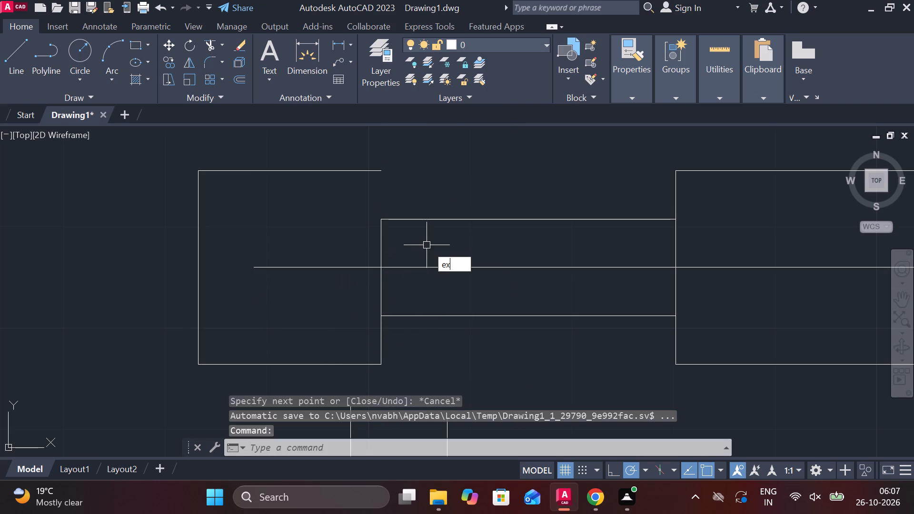
key("space")
left_click(379, 231)
scroll(446, 238, "down", 2)
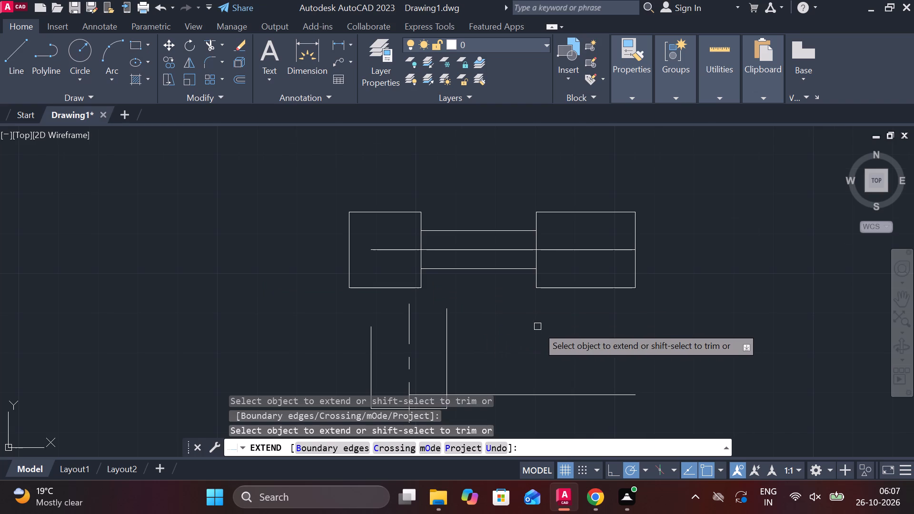
scroll(537, 326, "down", 1)
middle_click_drag(536, 326, 501, 323)
scroll(445, 326, "up", 2)
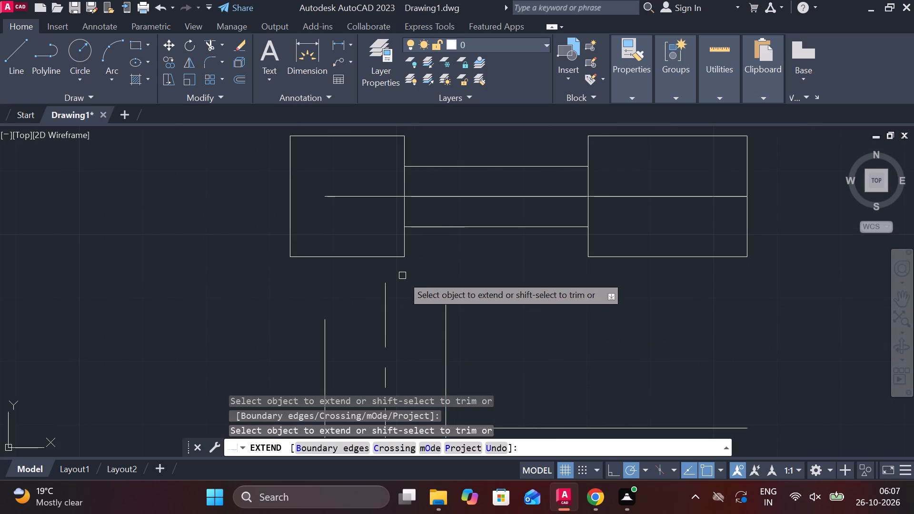
key("Escape")
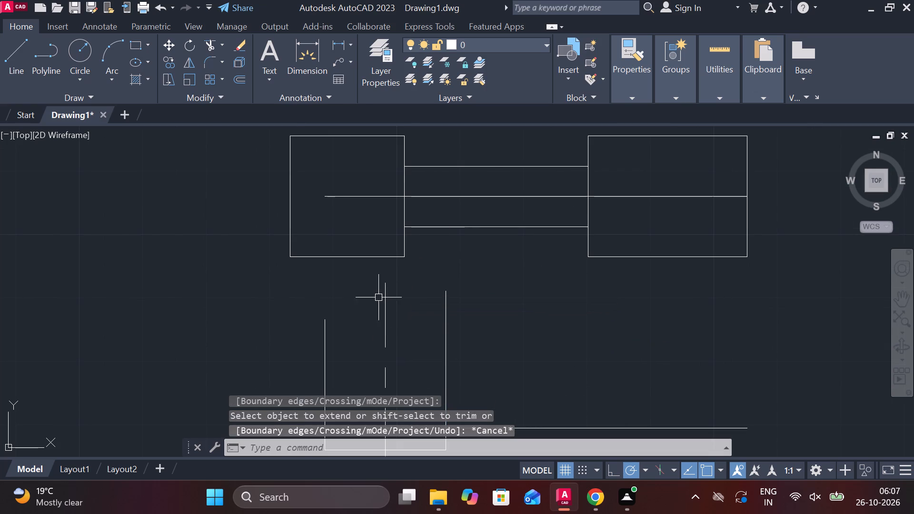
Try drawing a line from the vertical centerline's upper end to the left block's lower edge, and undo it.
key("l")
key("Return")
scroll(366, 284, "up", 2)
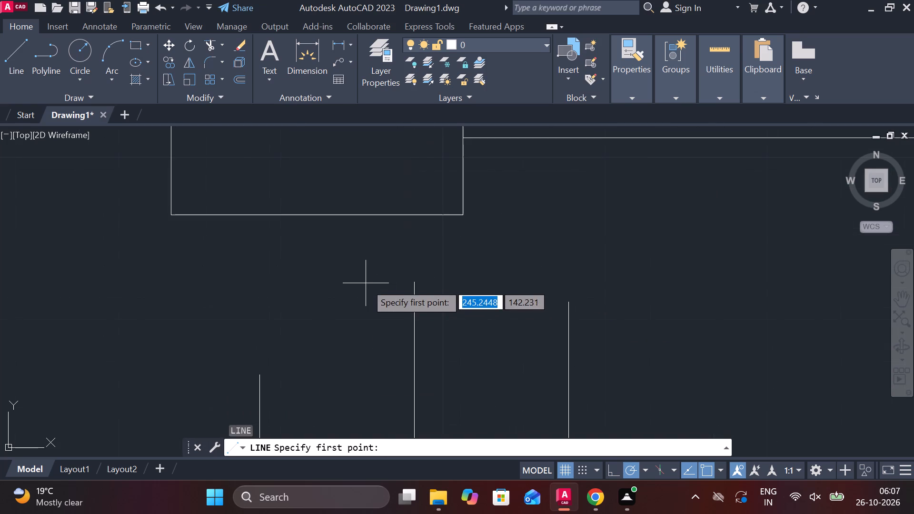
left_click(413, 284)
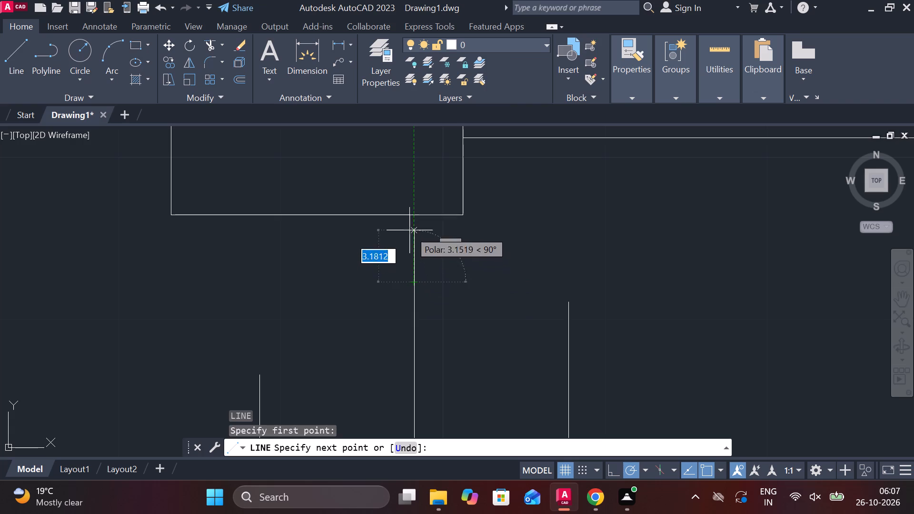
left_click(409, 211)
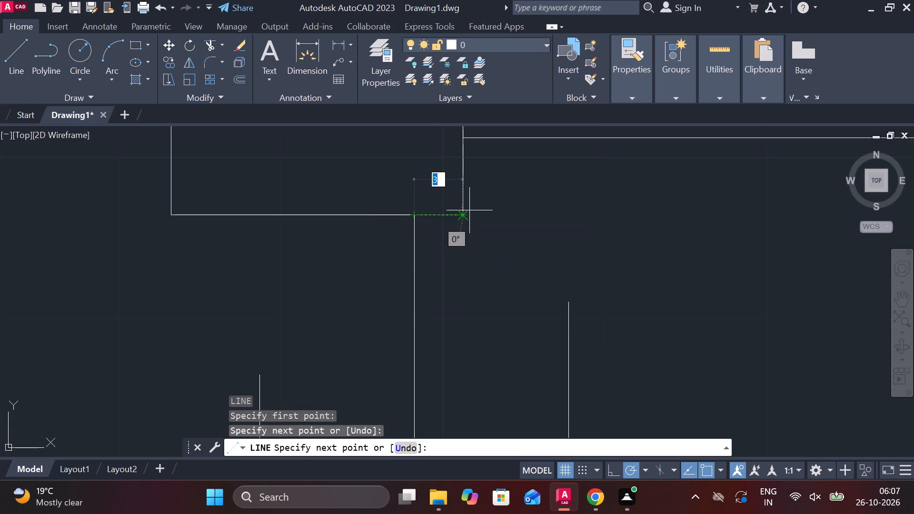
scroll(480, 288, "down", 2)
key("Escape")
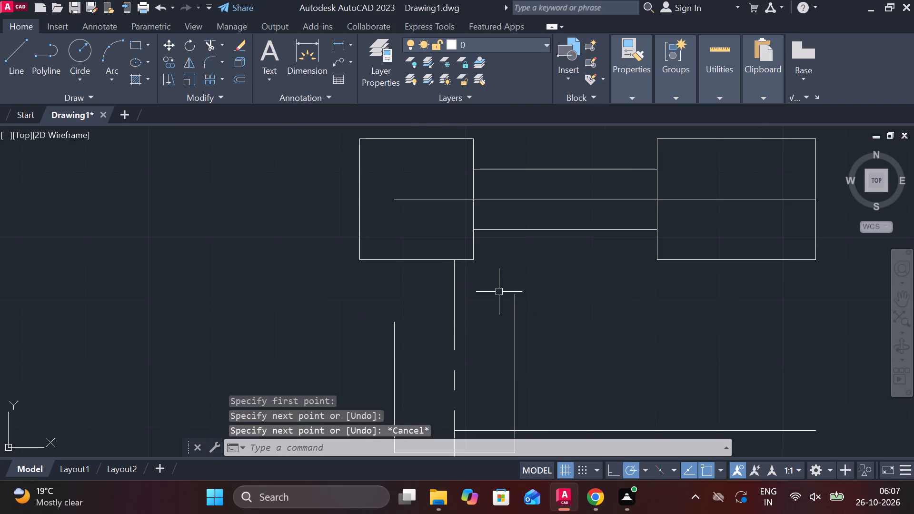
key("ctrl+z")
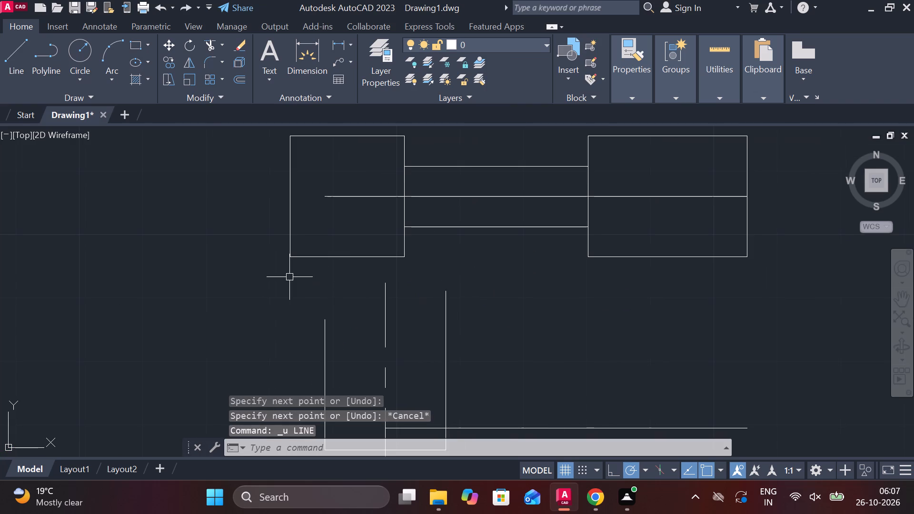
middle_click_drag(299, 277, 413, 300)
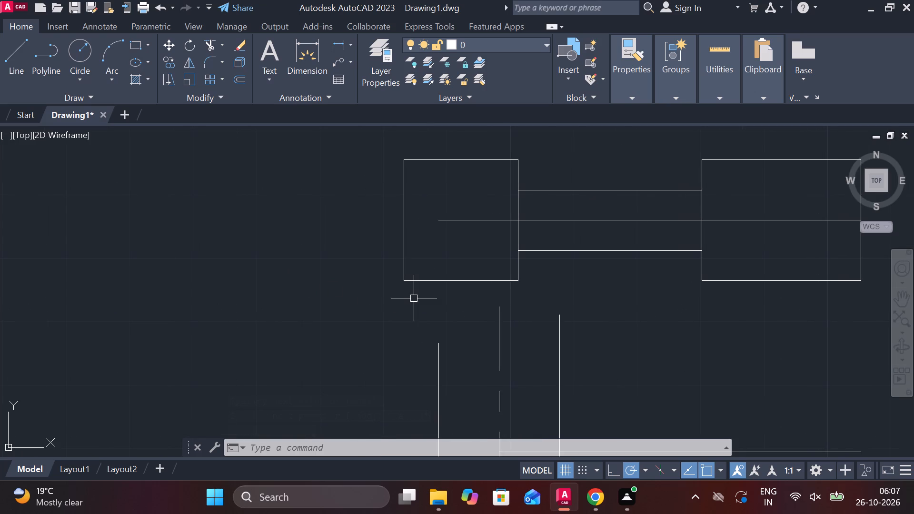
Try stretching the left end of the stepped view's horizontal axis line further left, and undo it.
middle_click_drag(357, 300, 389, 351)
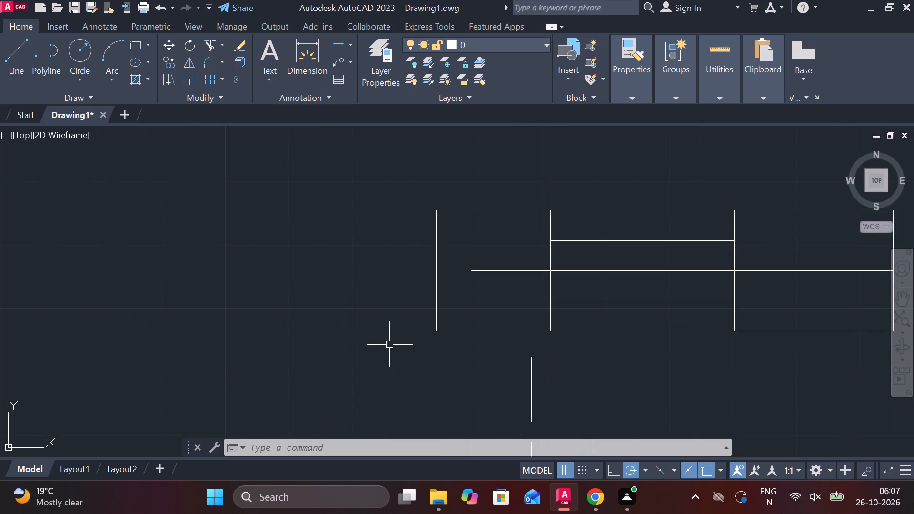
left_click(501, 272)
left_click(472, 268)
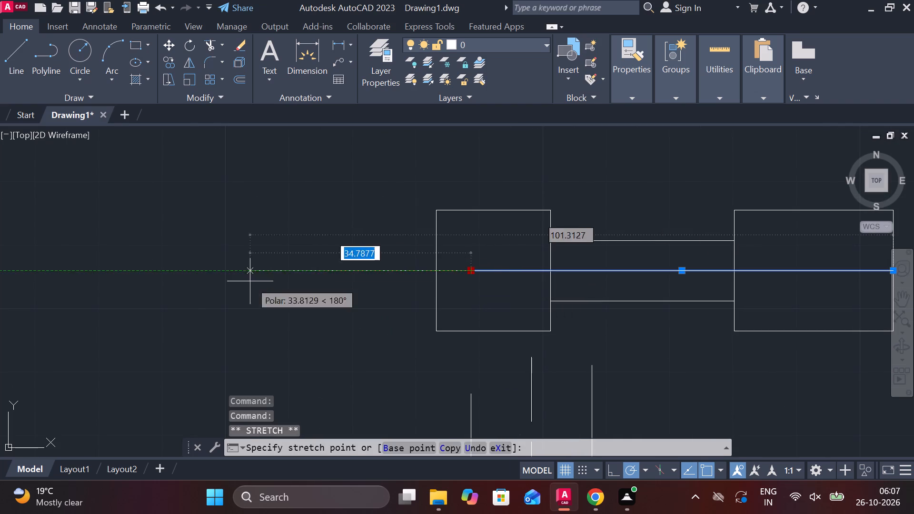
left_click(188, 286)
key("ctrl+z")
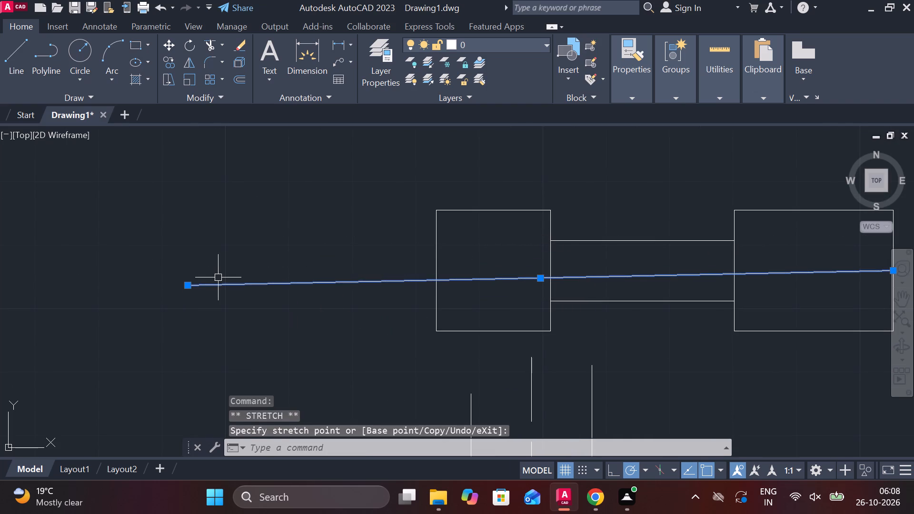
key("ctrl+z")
Lengthen the stepped view's horizontal axis line leftward, well past the left block's left edge.
left_click(528, 266)
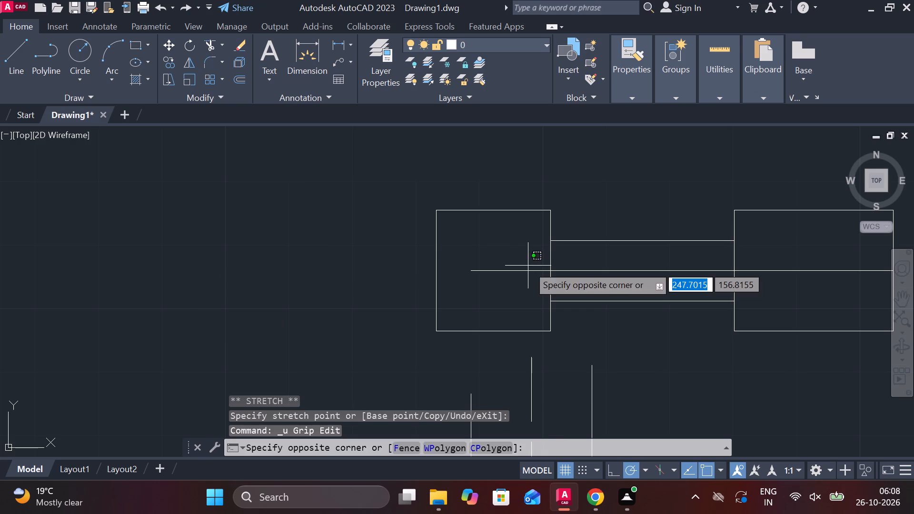
left_click(527, 268)
left_click(531, 274)
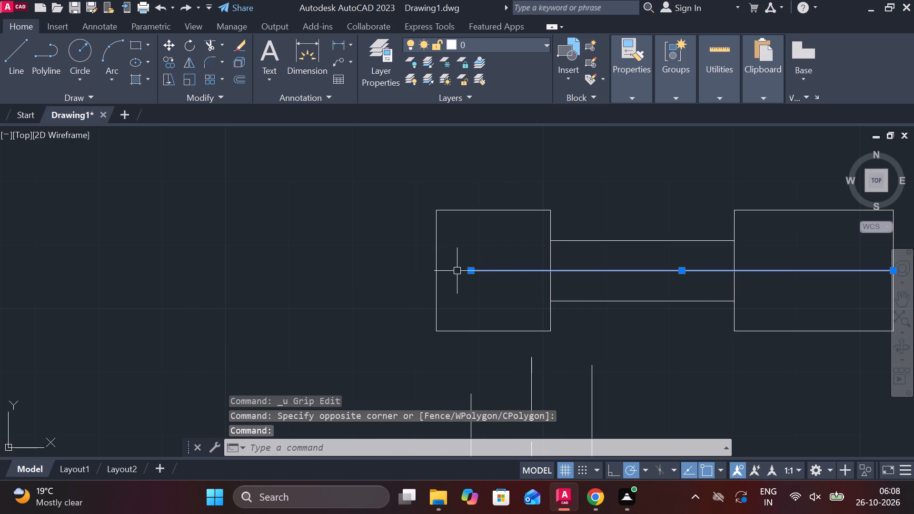
left_click(520, 305)
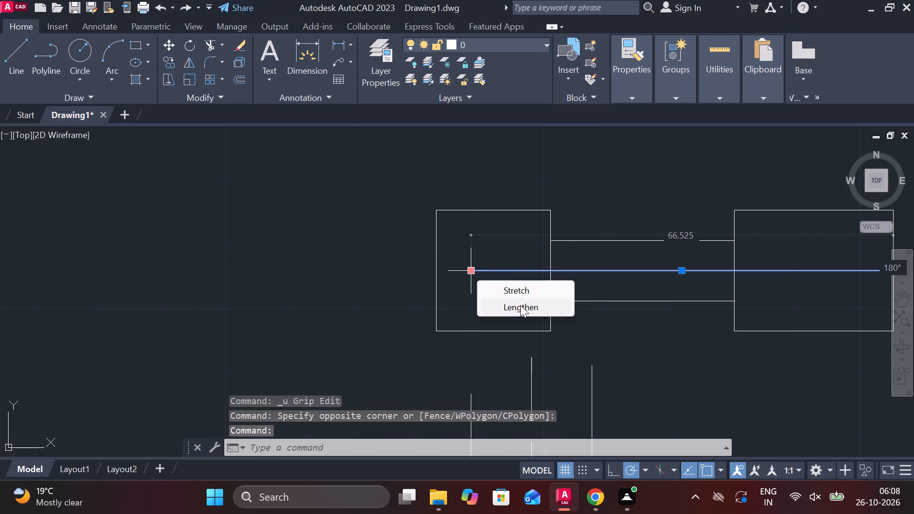
left_click(225, 286)
key("Escape")
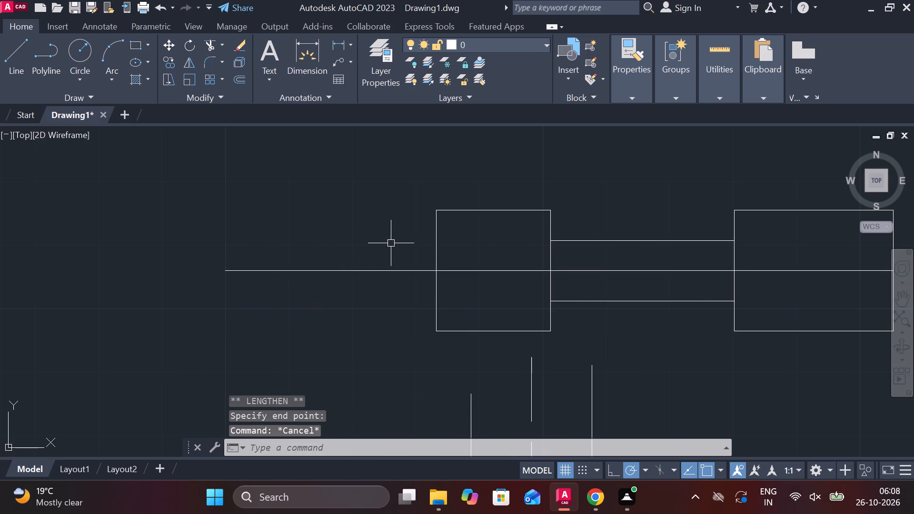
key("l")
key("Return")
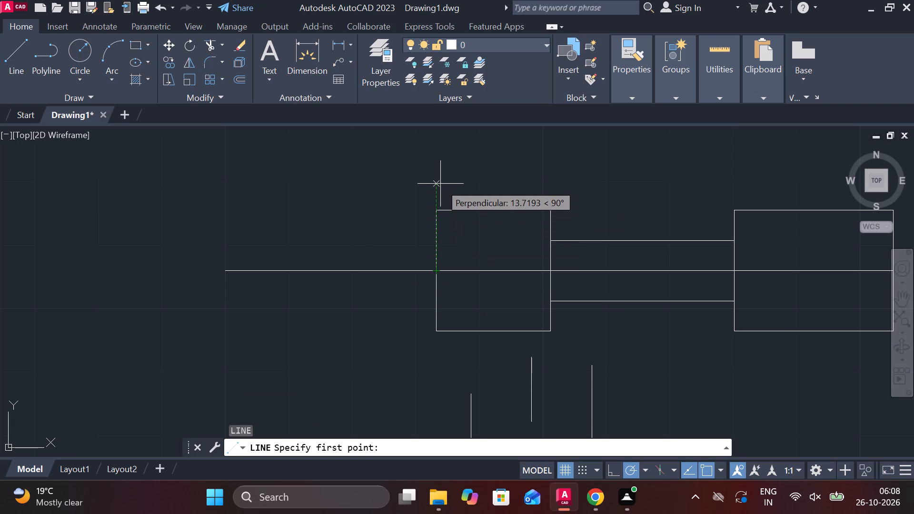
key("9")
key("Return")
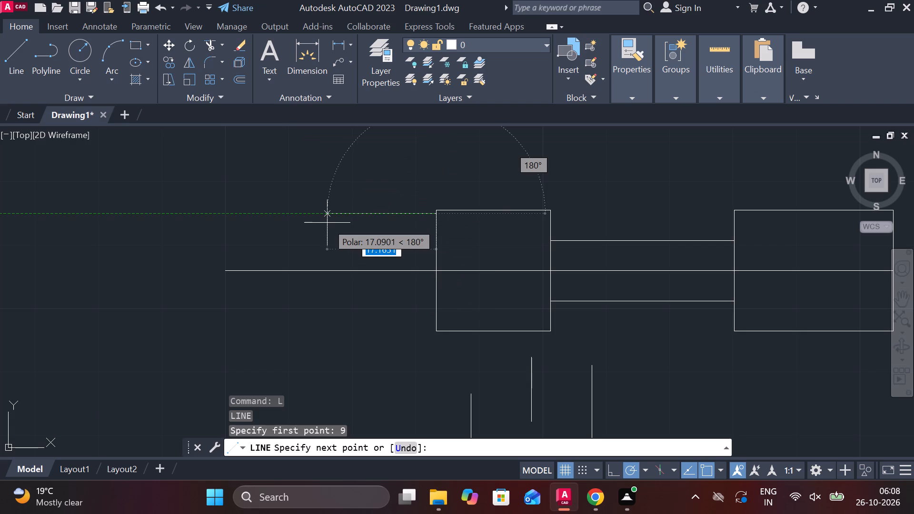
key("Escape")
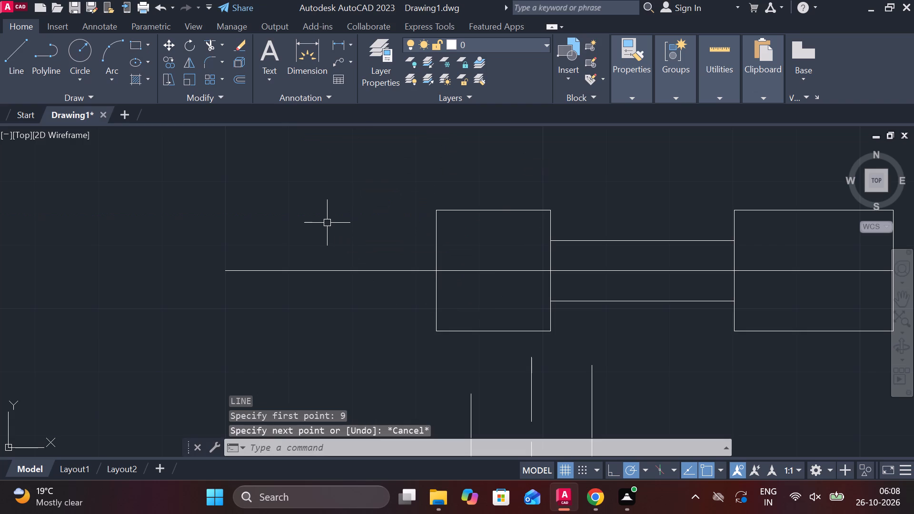
Draw a 4 by 8 stub on the left block's left edge: start 4 above the axis, 4 left, 8 down, 4 right.
key("l")
key("Return")
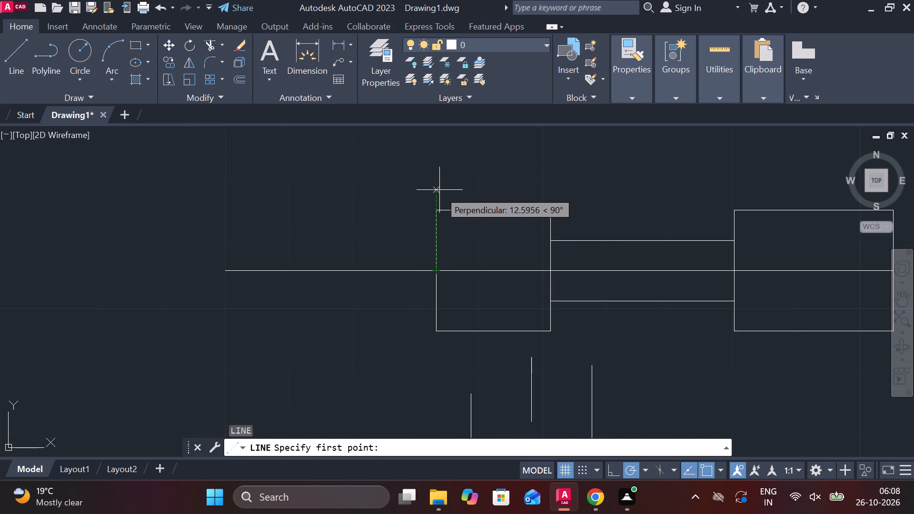
type("4")
key("space")
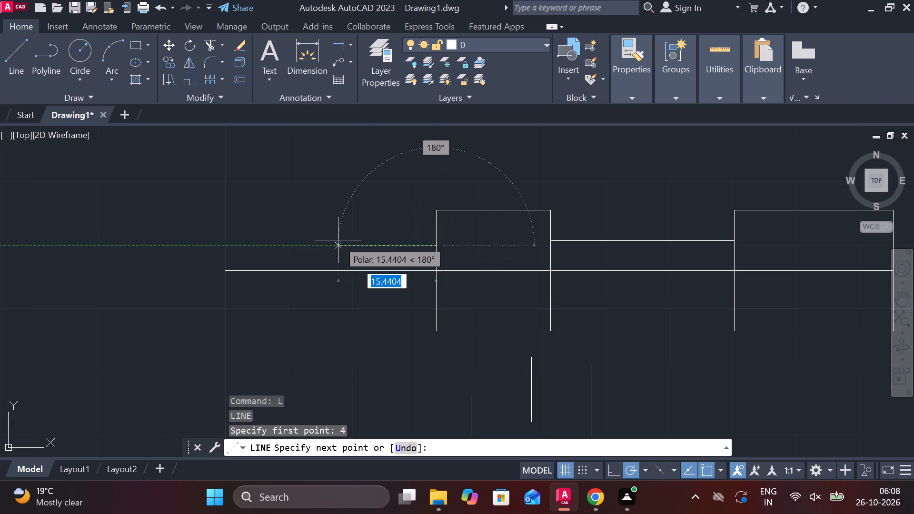
type("4")
key("space")
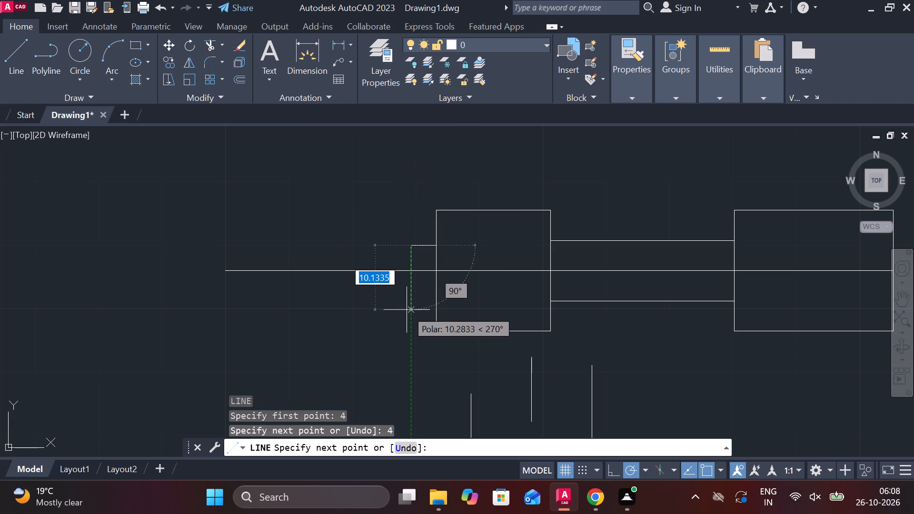
type("8")
key("space")
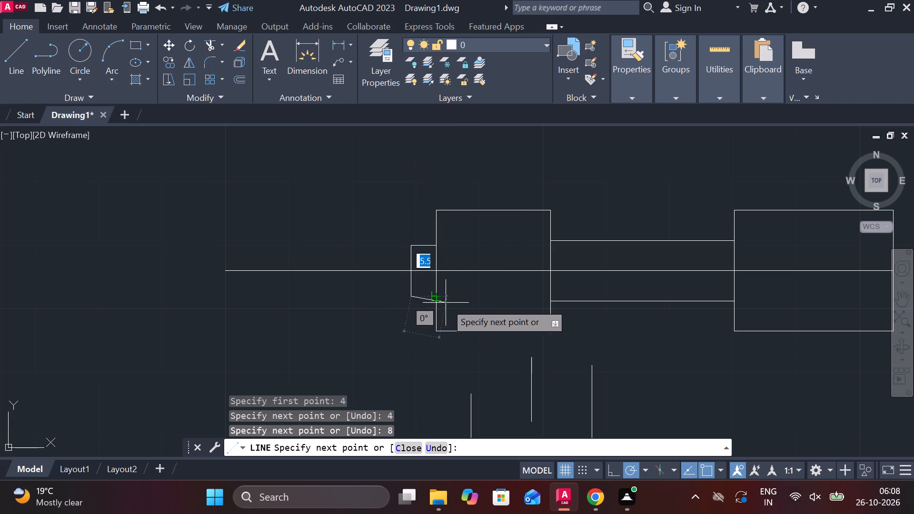
type("4")
key("space")
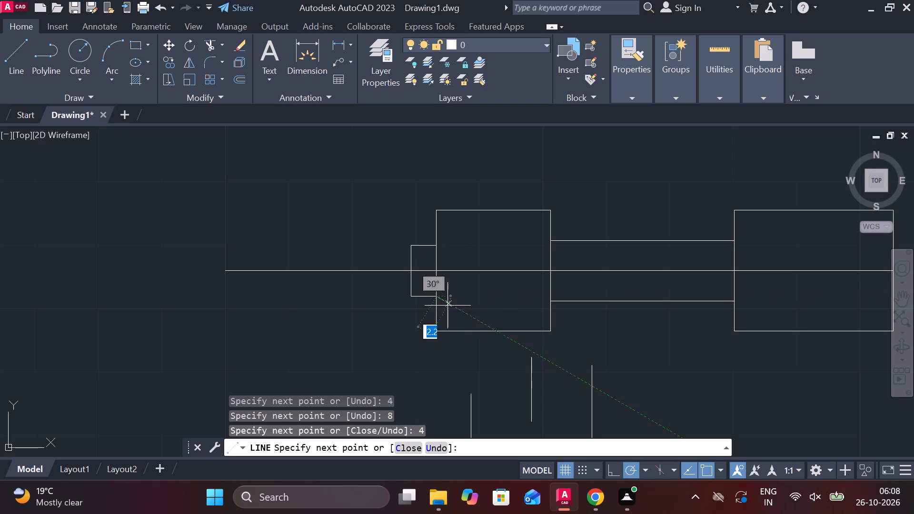
key("Escape")
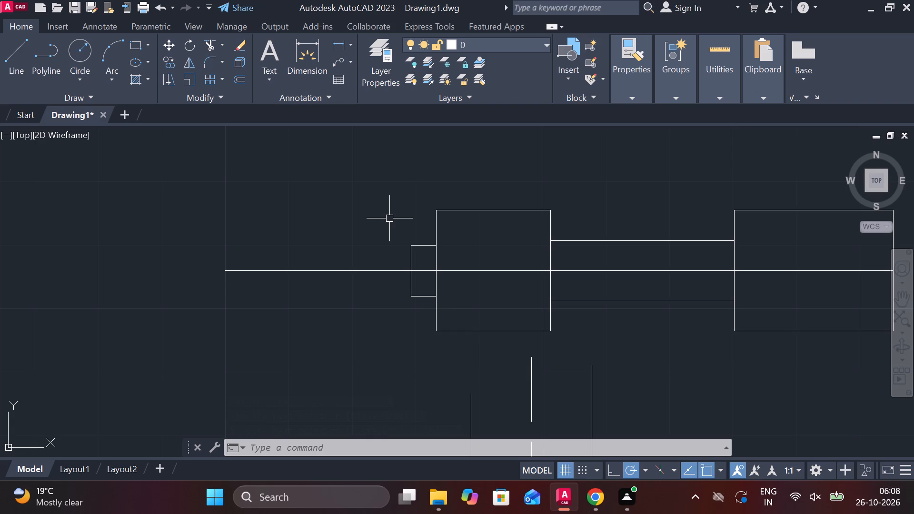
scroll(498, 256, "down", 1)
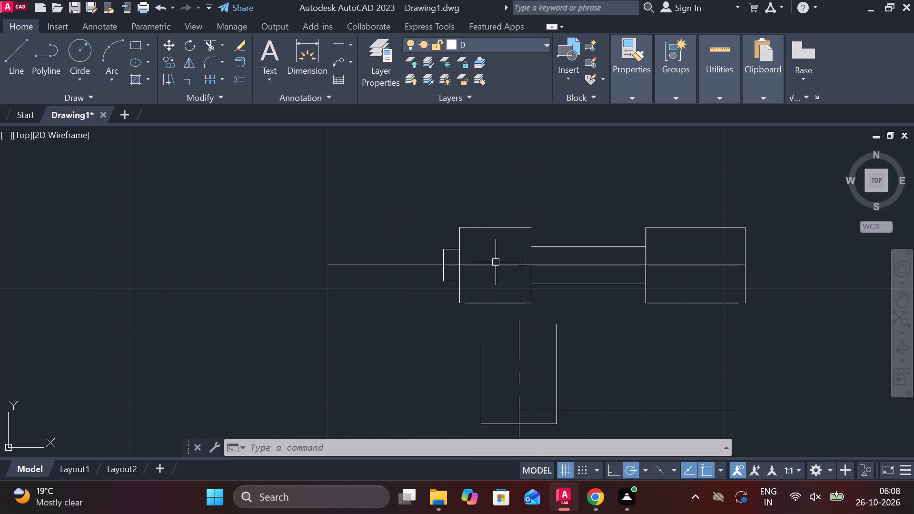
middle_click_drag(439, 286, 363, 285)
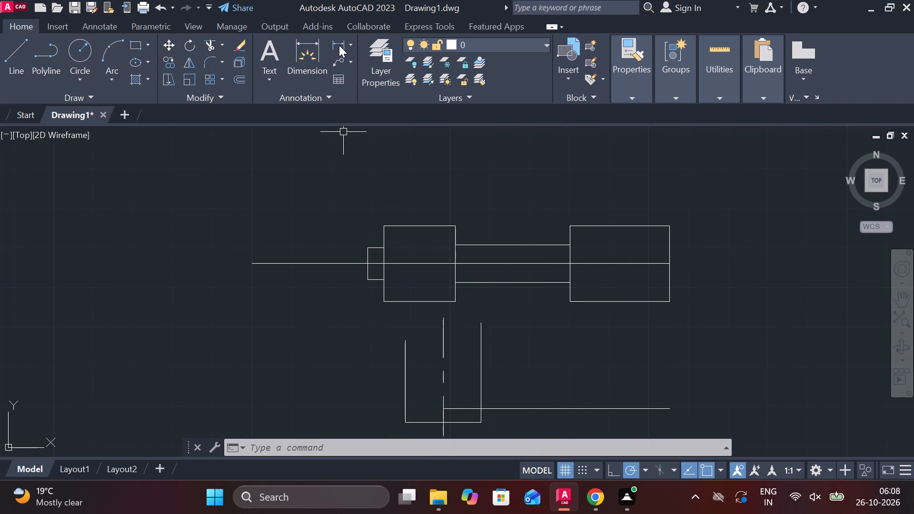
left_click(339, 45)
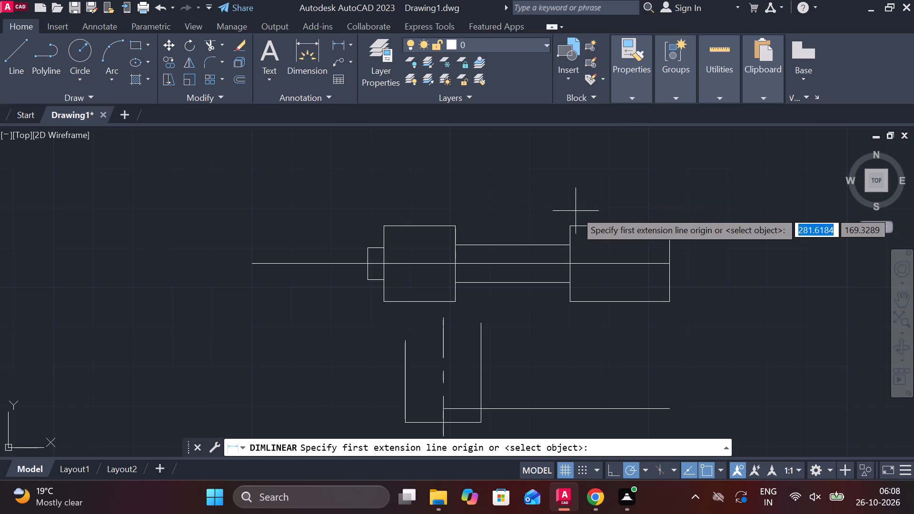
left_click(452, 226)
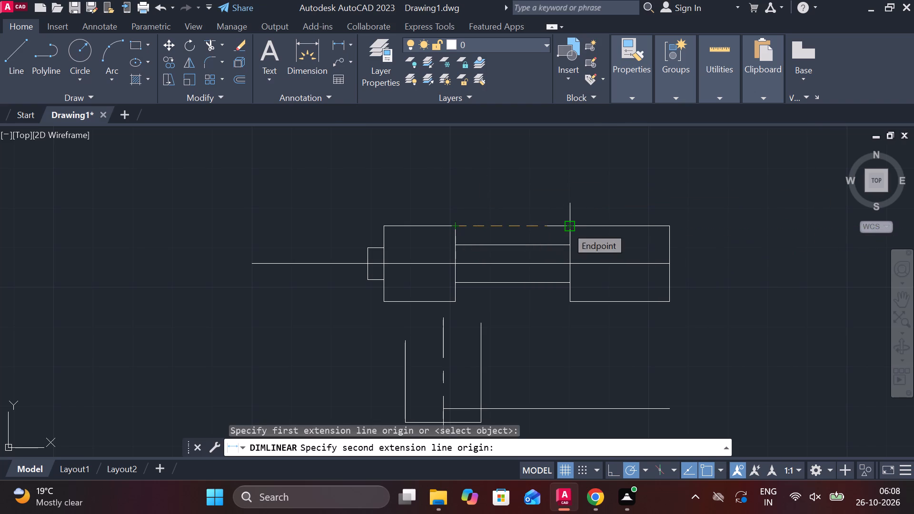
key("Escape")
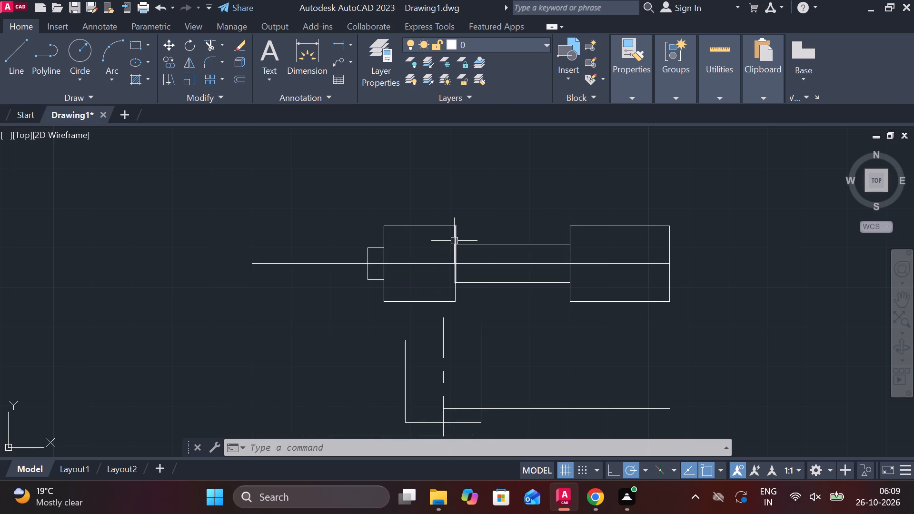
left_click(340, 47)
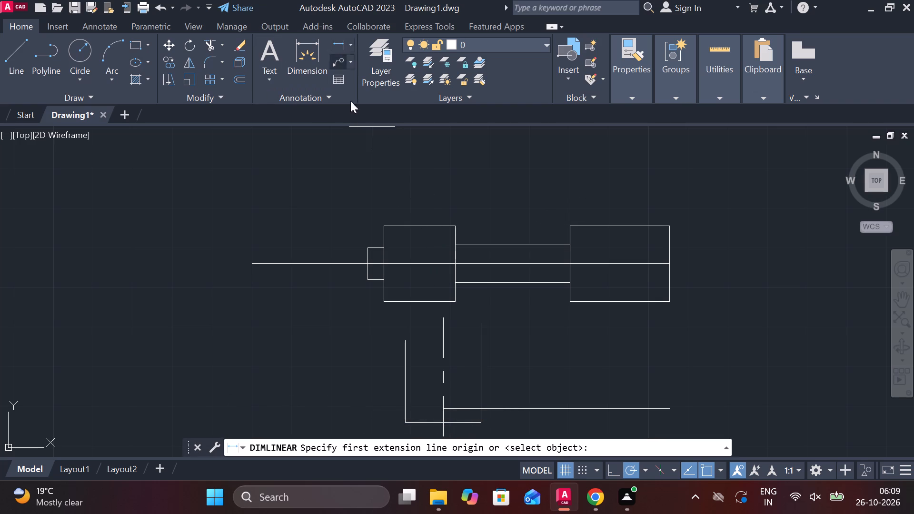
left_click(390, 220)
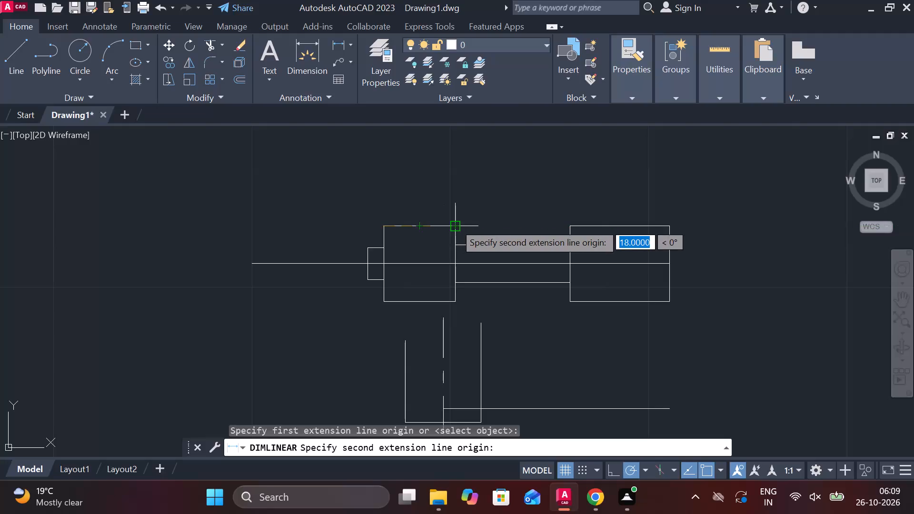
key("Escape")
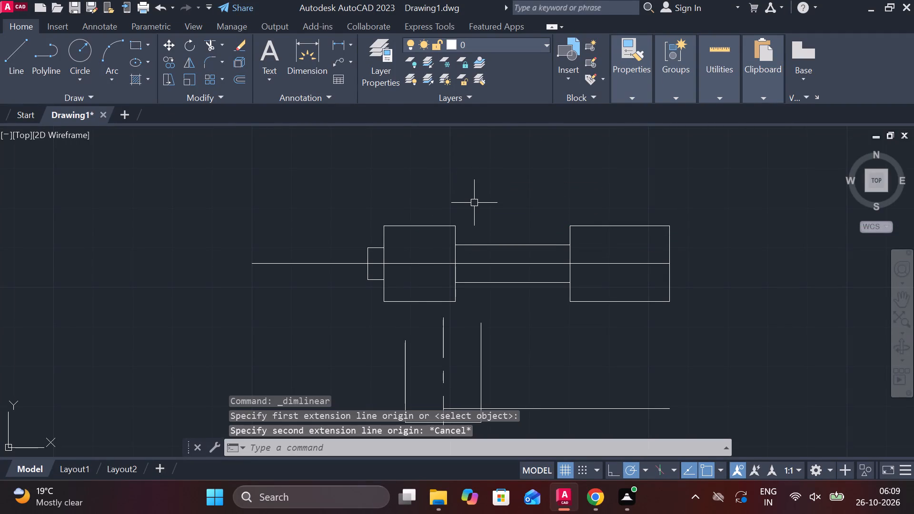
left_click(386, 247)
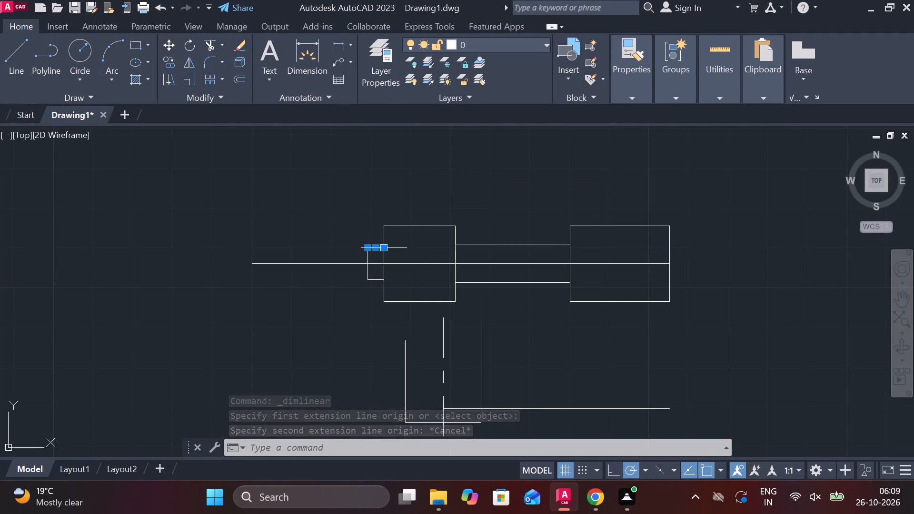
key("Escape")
Offset the left block's left vertical edge by 4 towards the inside of the block.
scroll(372, 286, "up", 1)
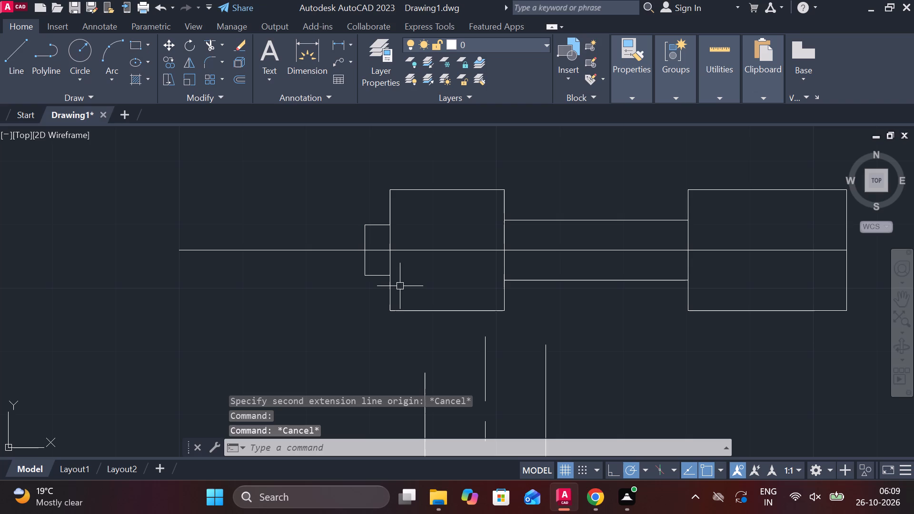
left_click(392, 288)
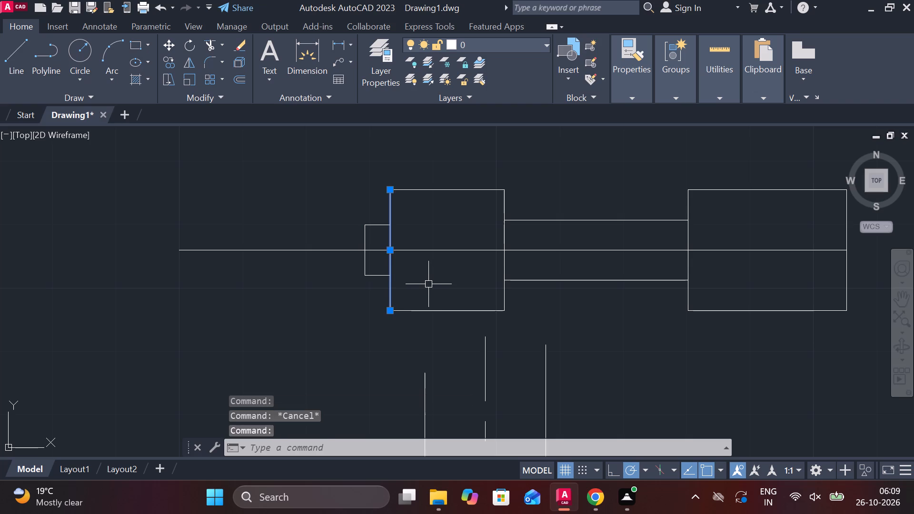
key("o")
key("Return")
key("Return")
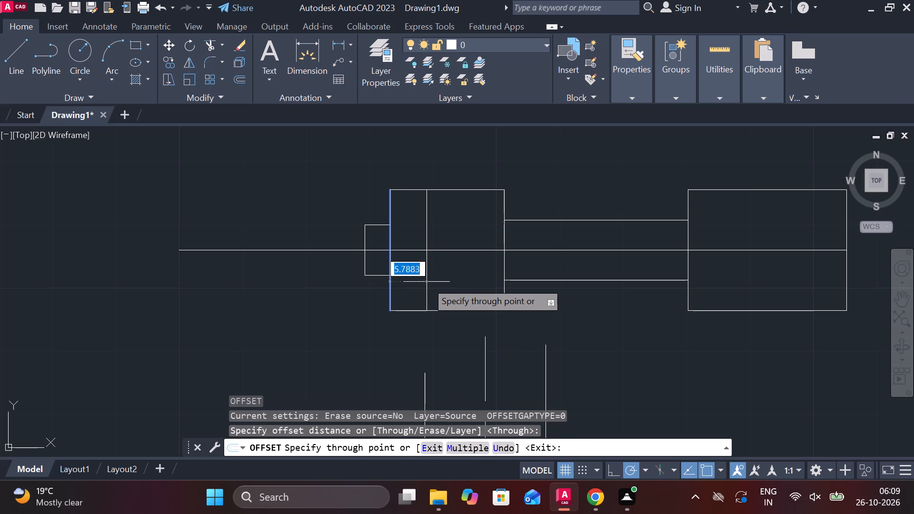
type("4")
key("space")
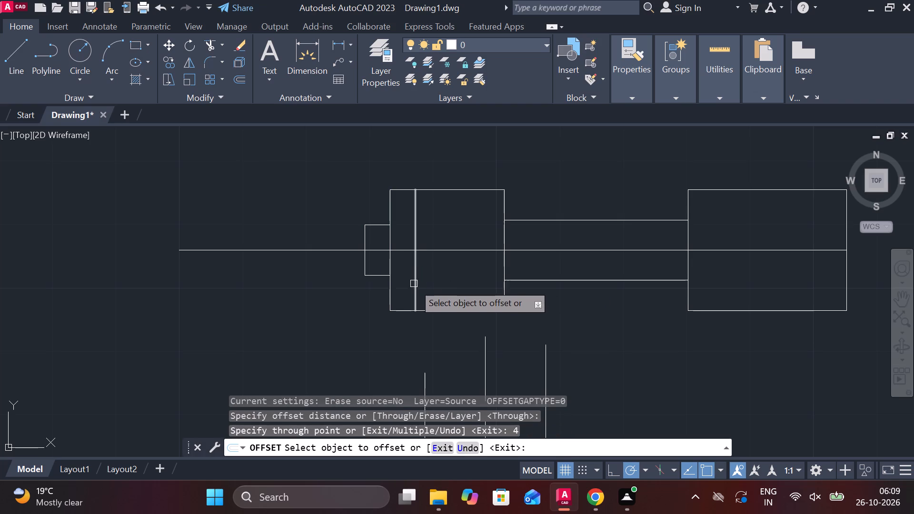
key("Escape")
Trim away the left block's outline to the left of the offset line, keeping the small stub rectangle whole.
type("tr")
key("space")
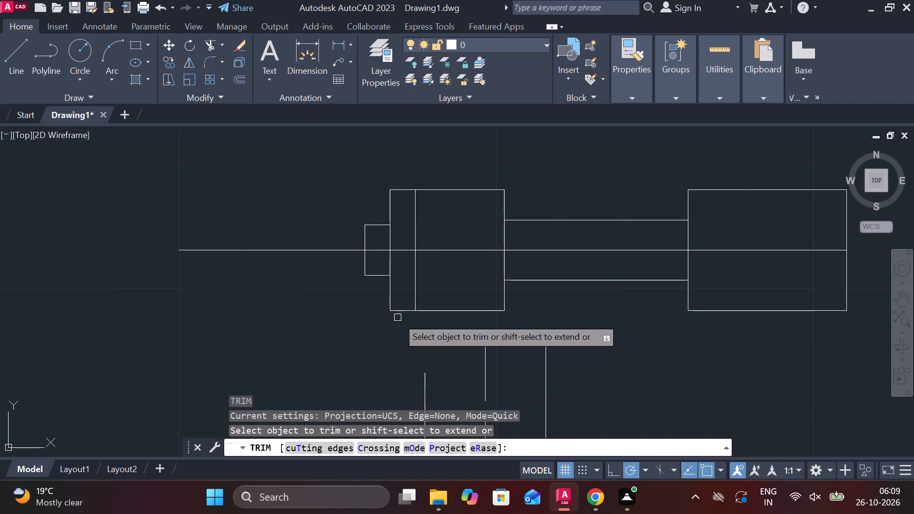
left_click(397, 313)
left_click(392, 299)
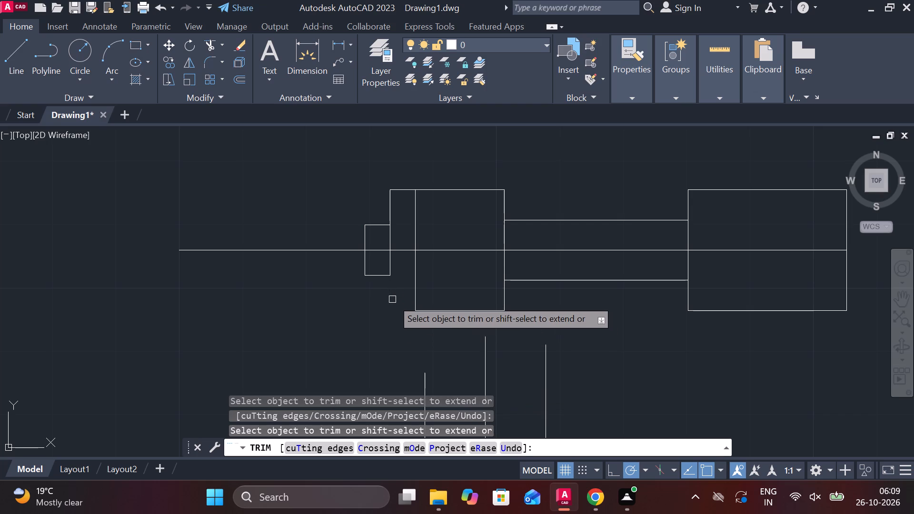
left_click(386, 204)
left_click(397, 192)
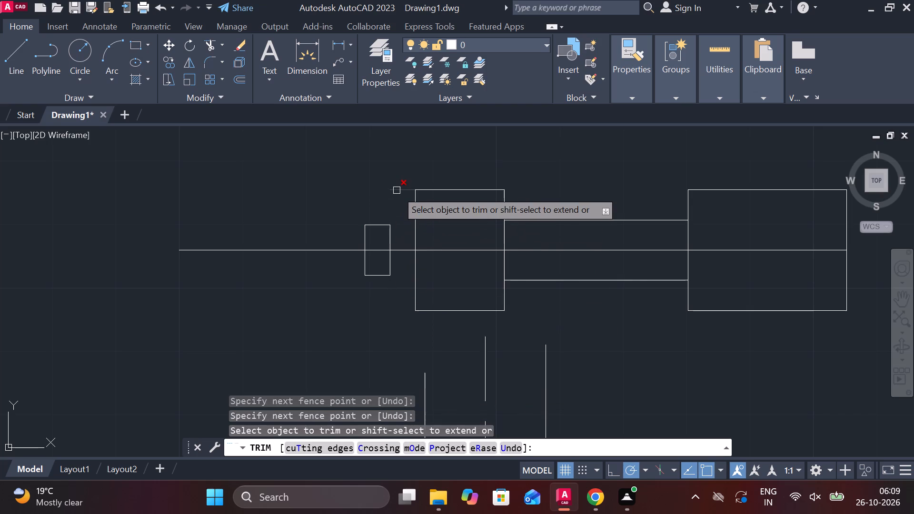
left_click(397, 190)
key("Escape")
Move the small stub rectangle right along the axis so its right edge meets the shortened left block.
left_click_drag(337, 199, 349, 209)
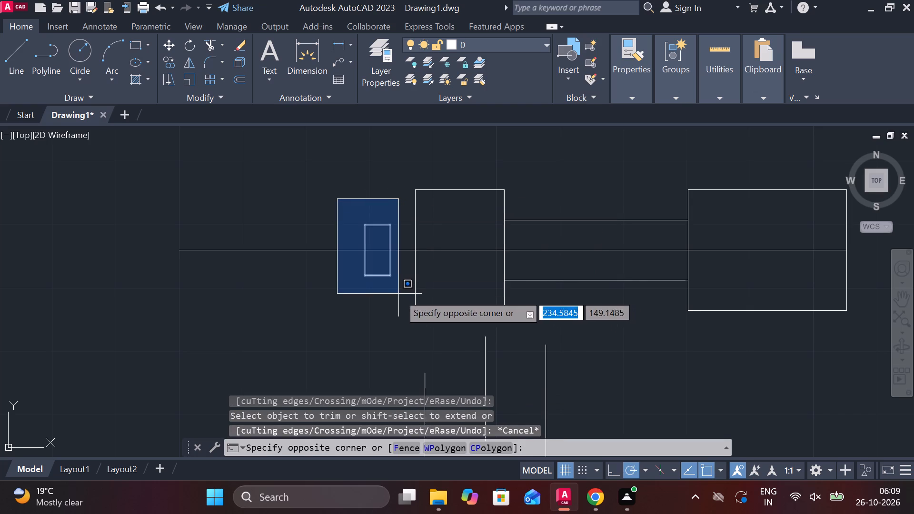
left_click(398, 294)
key("m")
key("Return")
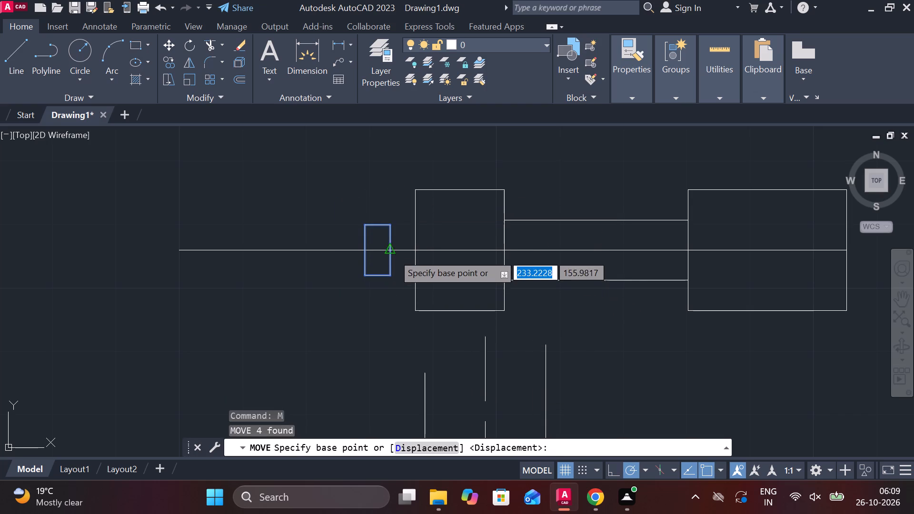
left_click(392, 249)
left_click(414, 249)
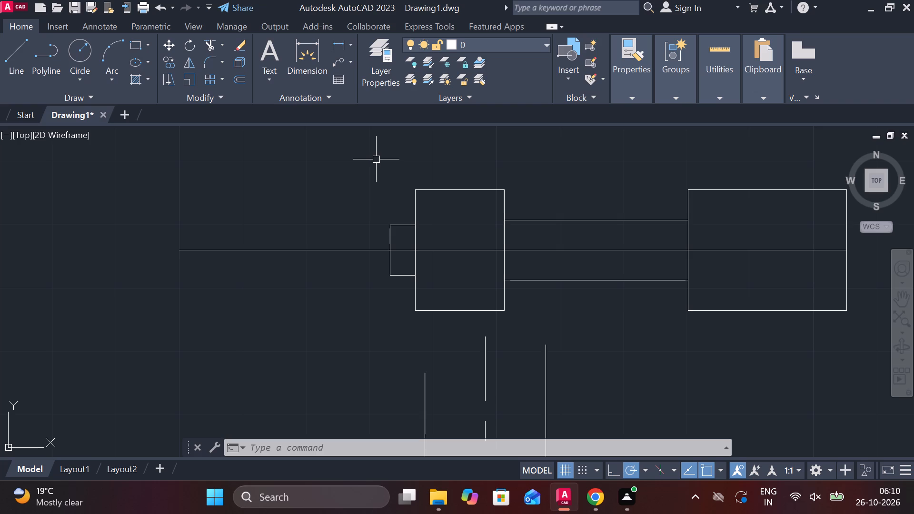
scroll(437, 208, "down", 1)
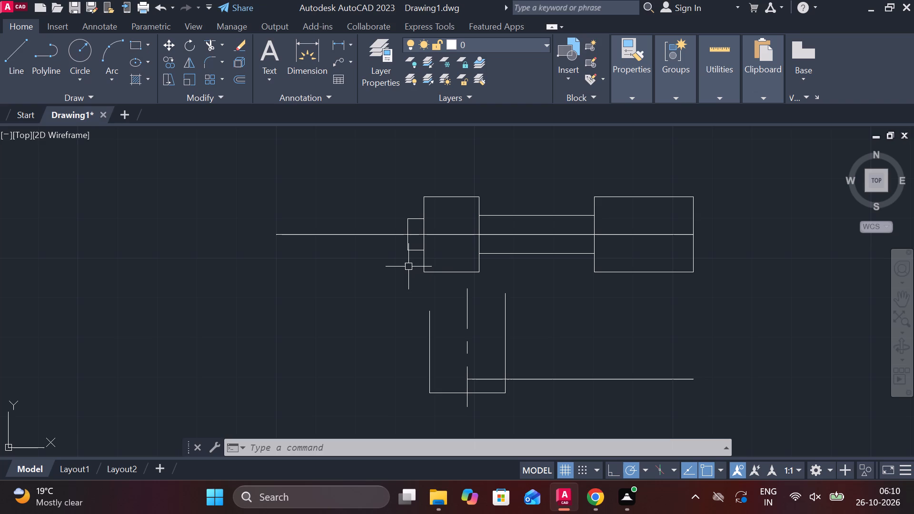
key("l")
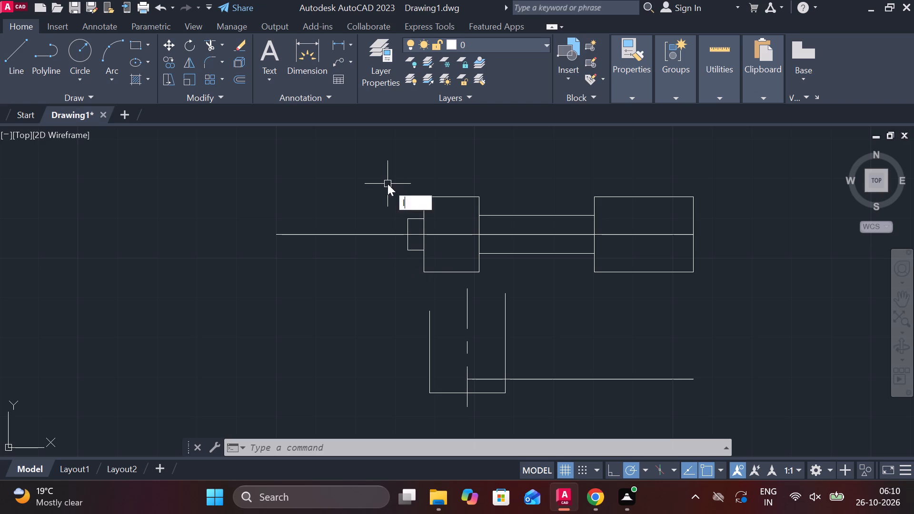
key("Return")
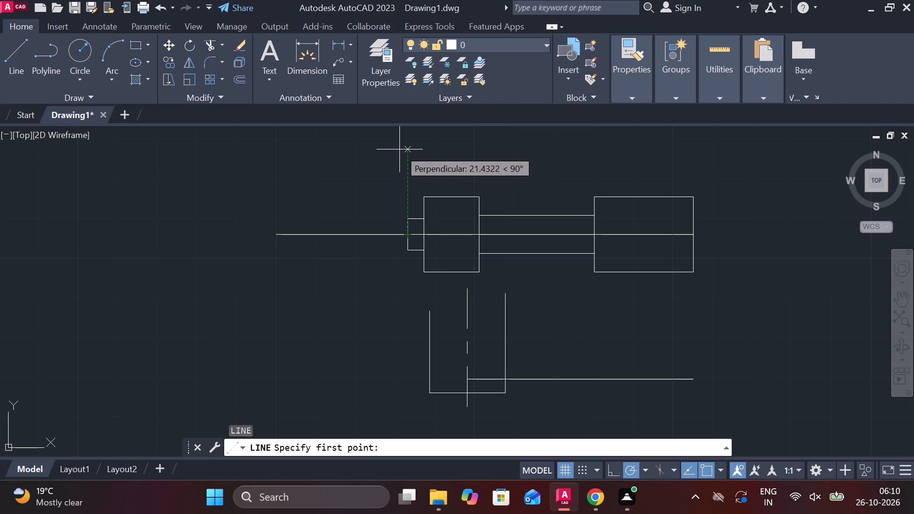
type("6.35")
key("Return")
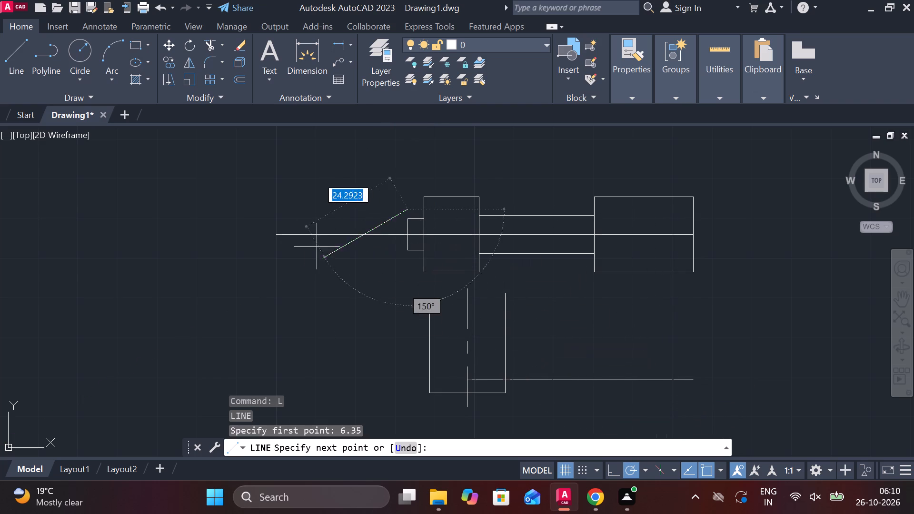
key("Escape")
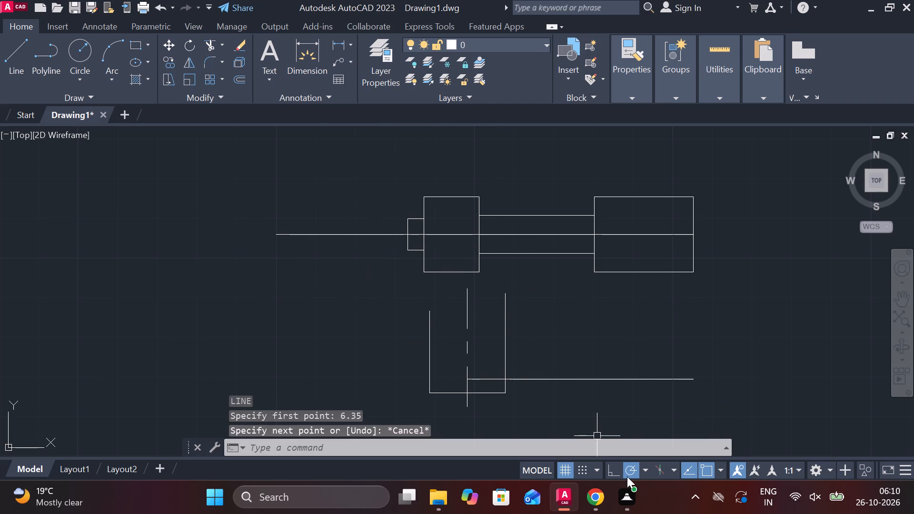
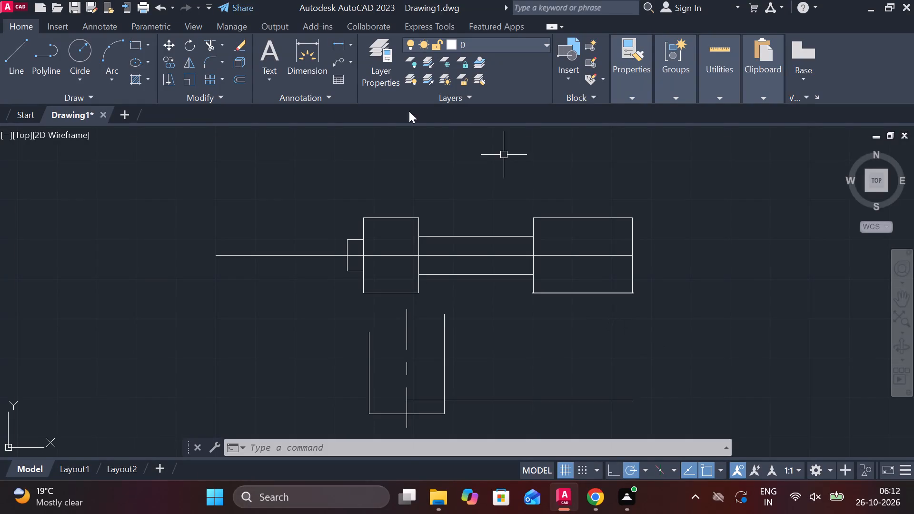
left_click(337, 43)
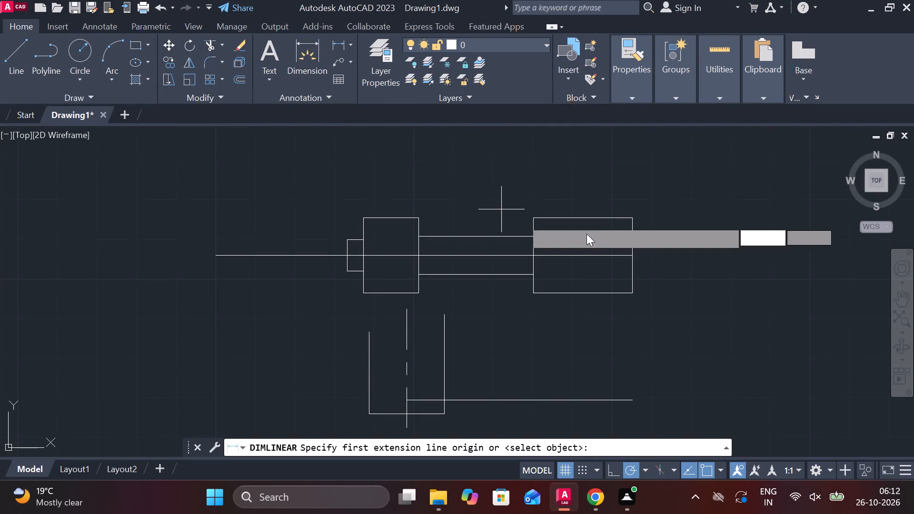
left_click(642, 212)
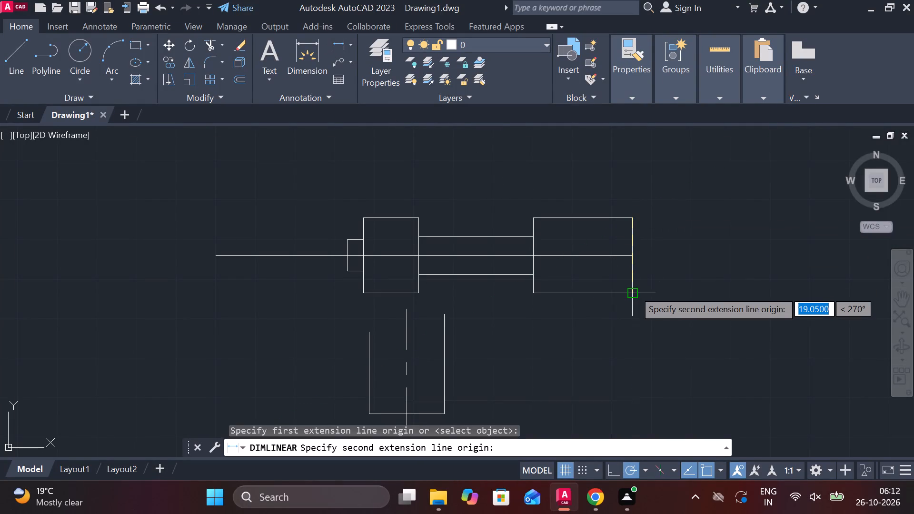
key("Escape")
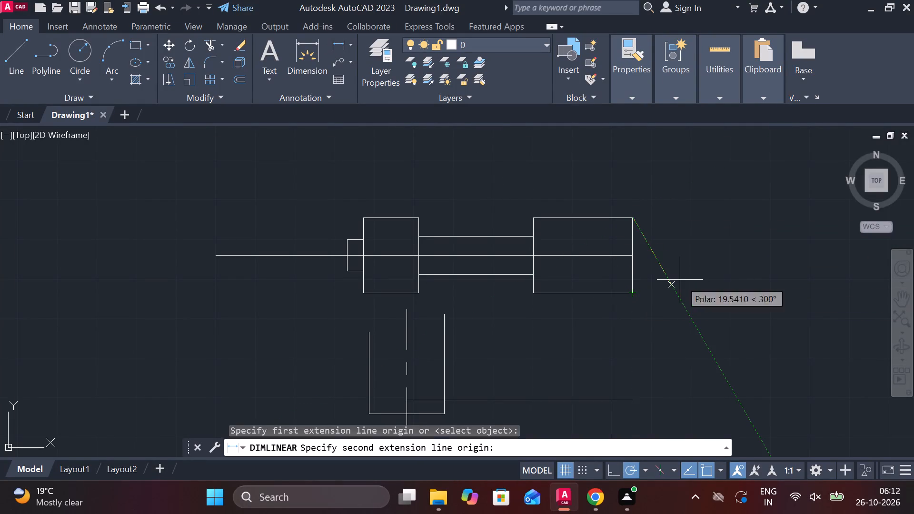
Erase both segments of the right block's right vertical edge.
left_click(632, 235)
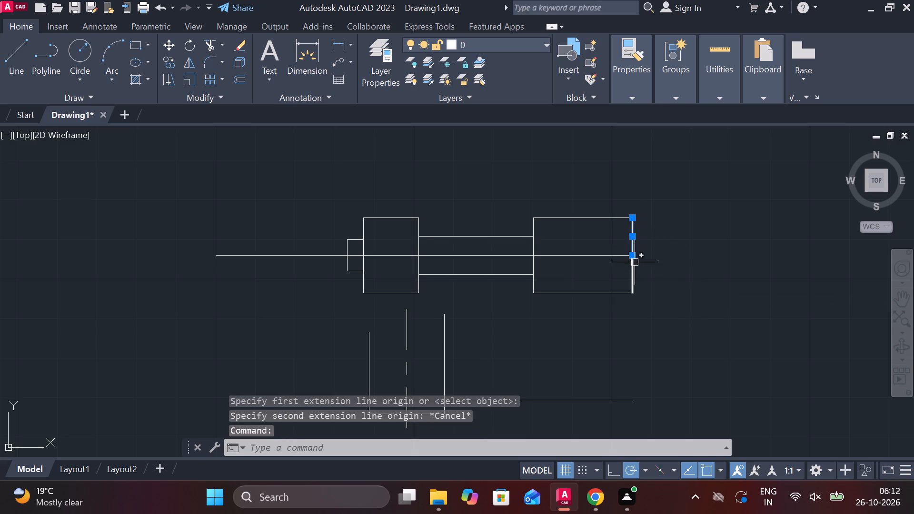
left_click(634, 270)
type("ev")
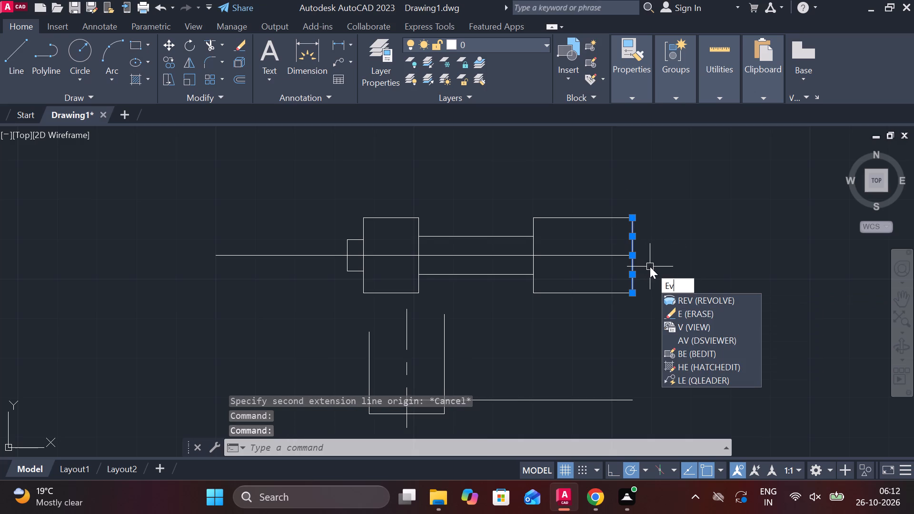
key("BackSpace")
key("Return")
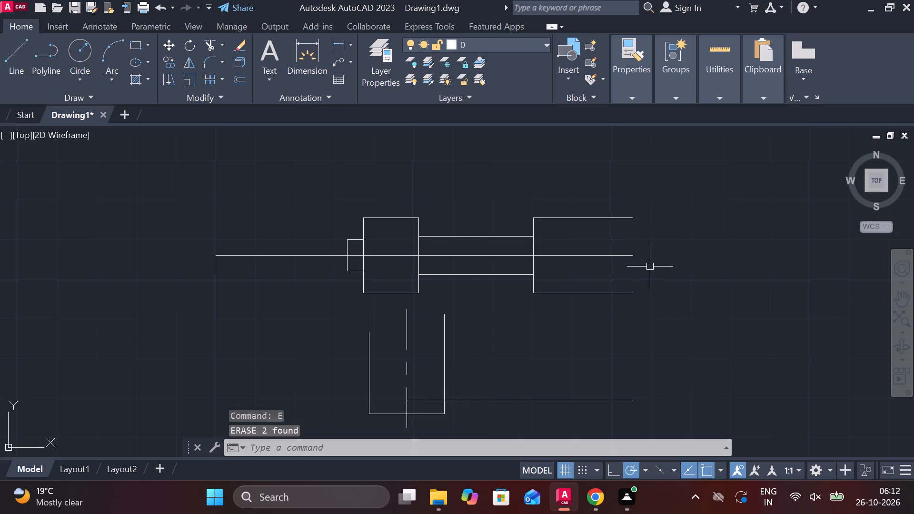
Draw a vertical line 13.22 long upward from the right end of the shaft view's axis.
key("l")
key("Return")
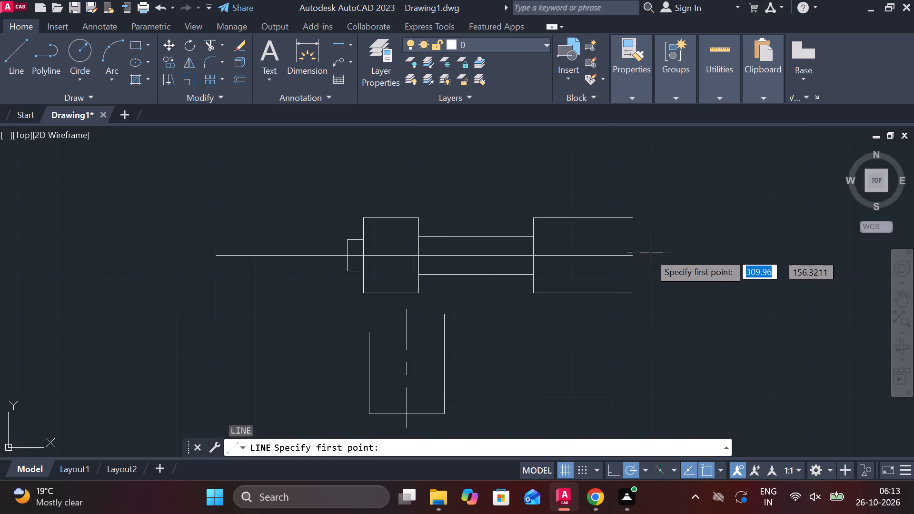
left_click(635, 256)
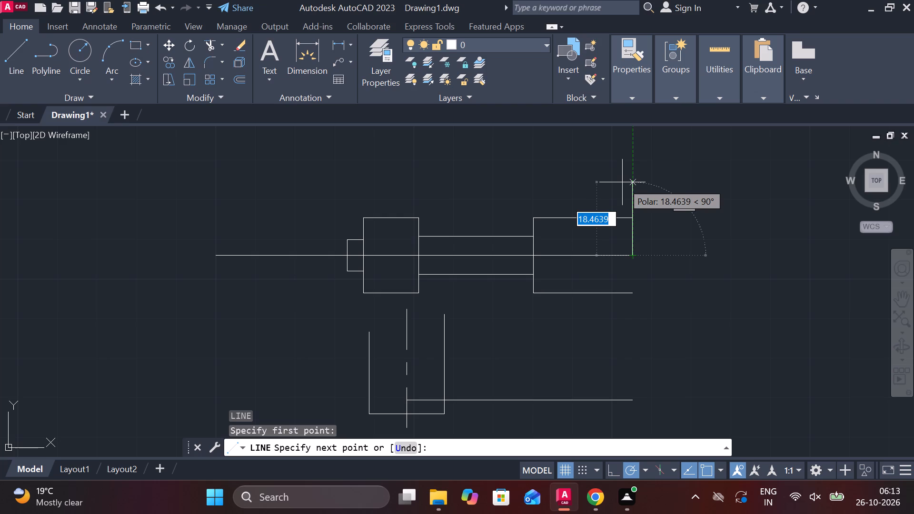
type("13")
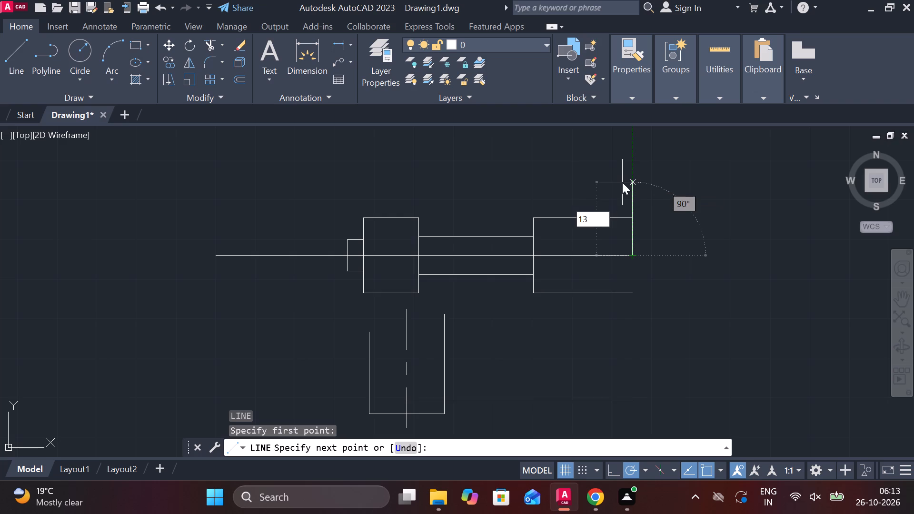
key("period")
type("22")
key("Return")
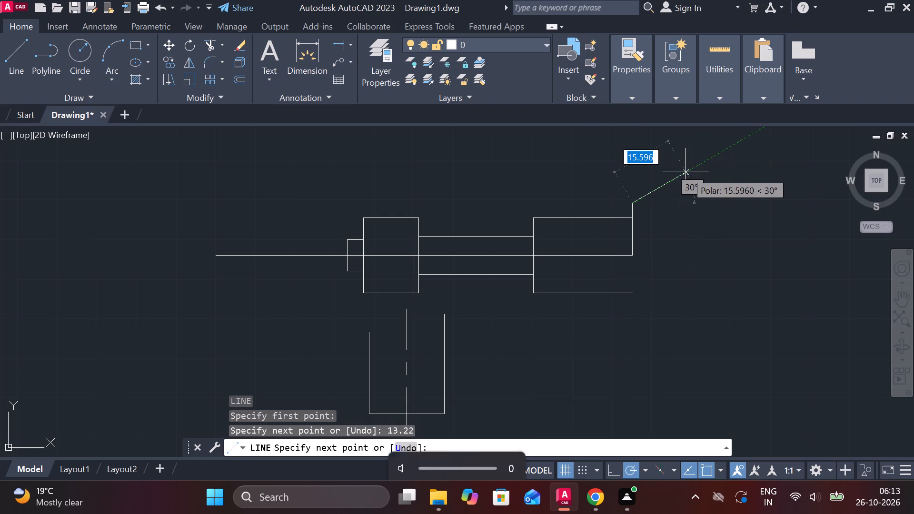
key("Escape")
Mirror the 13.22 vertical line about the axis, keeping the original.
left_click(632, 210)
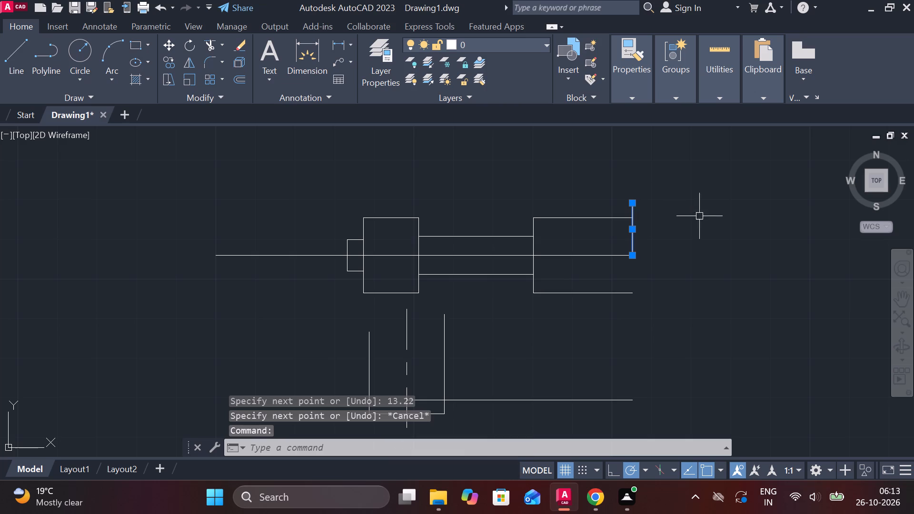
type("mi")
key("Return")
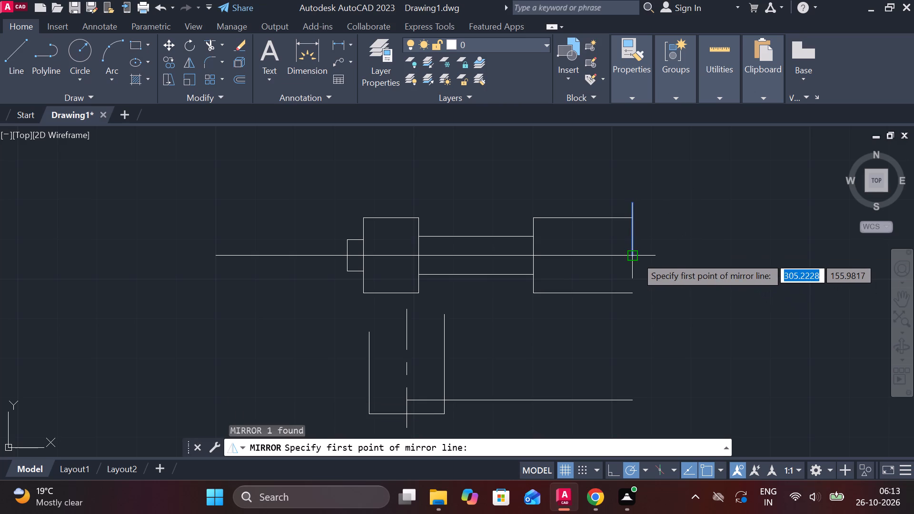
left_click(636, 257)
left_click(537, 253)
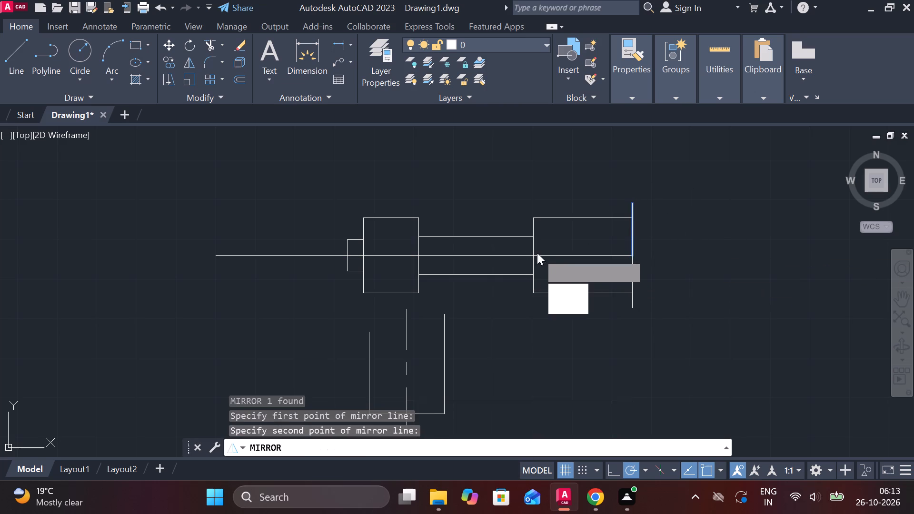
left_click_drag(579, 313, 537, 253)
key("Escape")
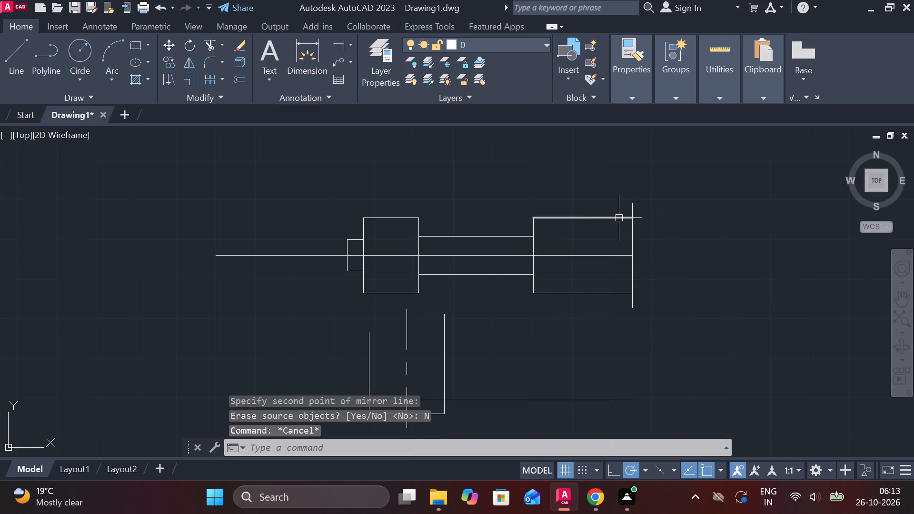
Erase the right block's old top and bottom horizontal edges.
left_click(611, 218)
left_click(592, 293)
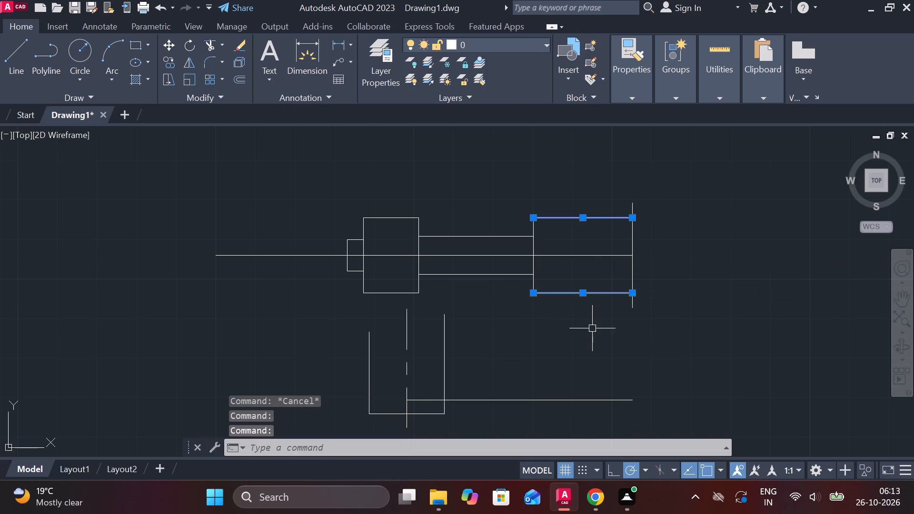
type("e")
key("space")
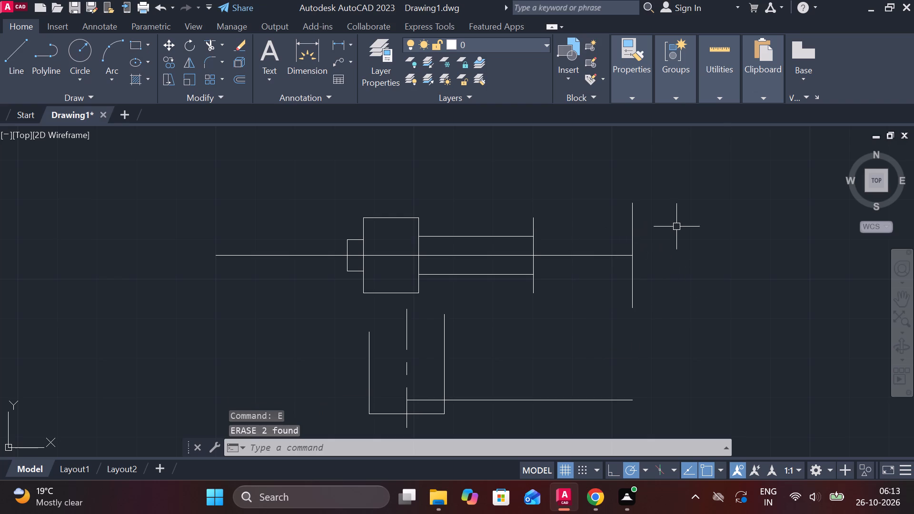
Draw horizontal lines leftward from both ends of the new right edge to just past the block's left edge.
key("l")
key("Return")
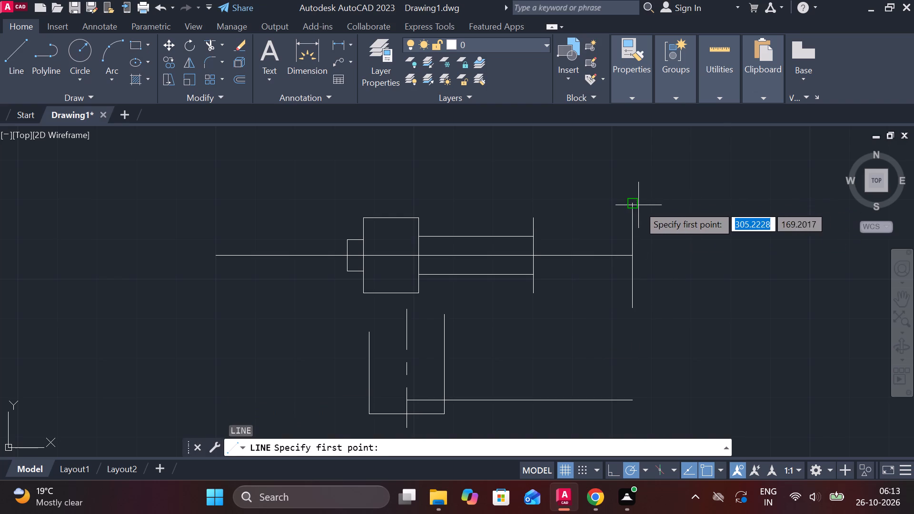
left_click(629, 202)
left_click(526, 203)
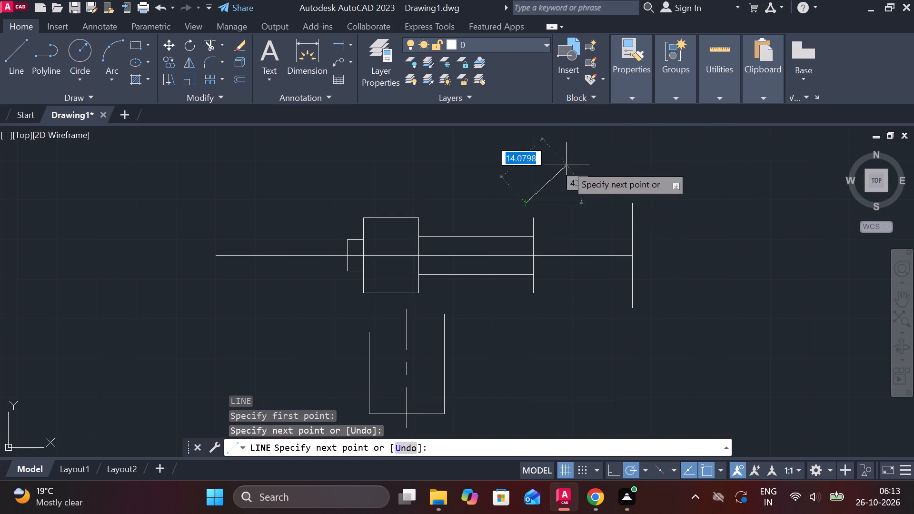
key("Escape")
key("space")
left_click(631, 306)
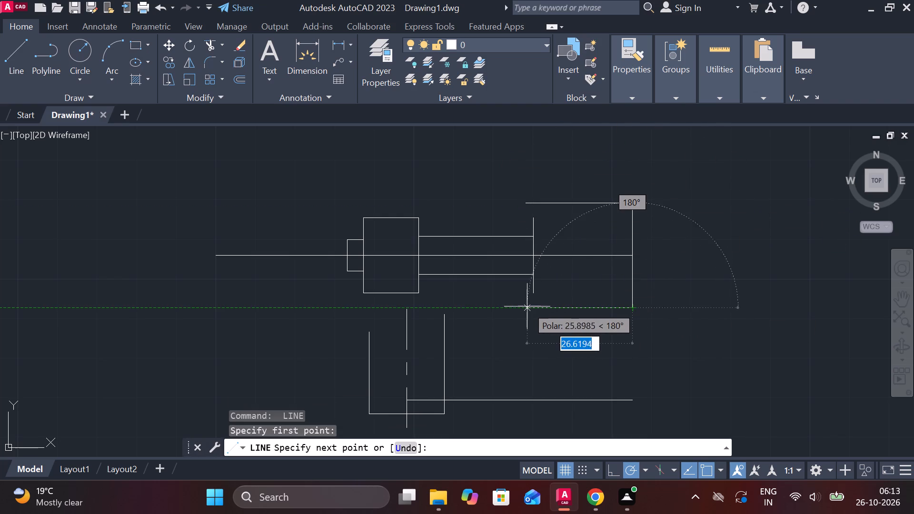
left_click(517, 306)
key("Escape")
Extend the right block's left edge both ways to meet the new top and bottom lines.
type("ex")
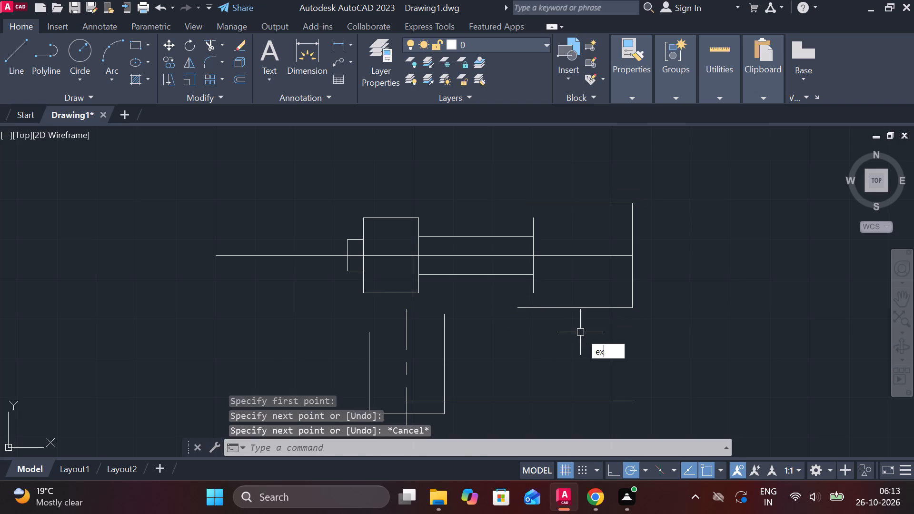
key("space")
left_click(535, 282)
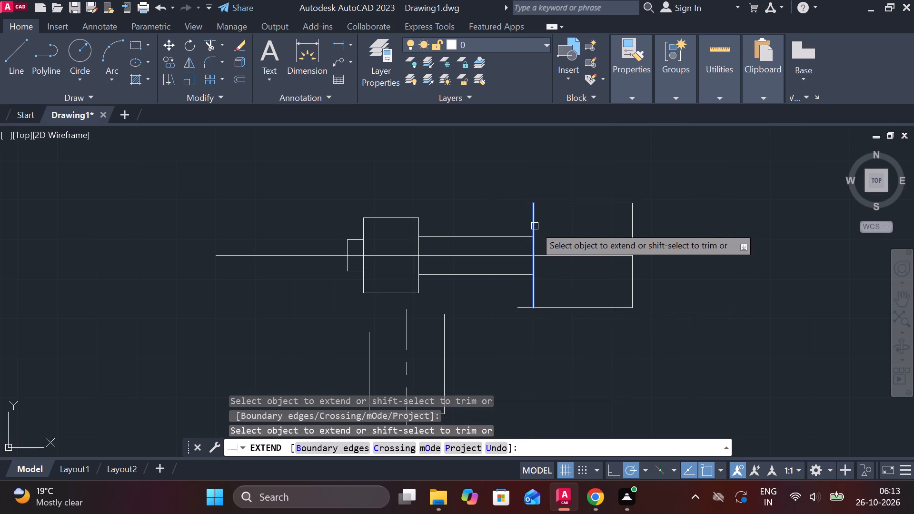
left_click(535, 226)
key("Escape")
Trim the ends of the top and bottom lines that overhang the right block's left edge.
type("tr")
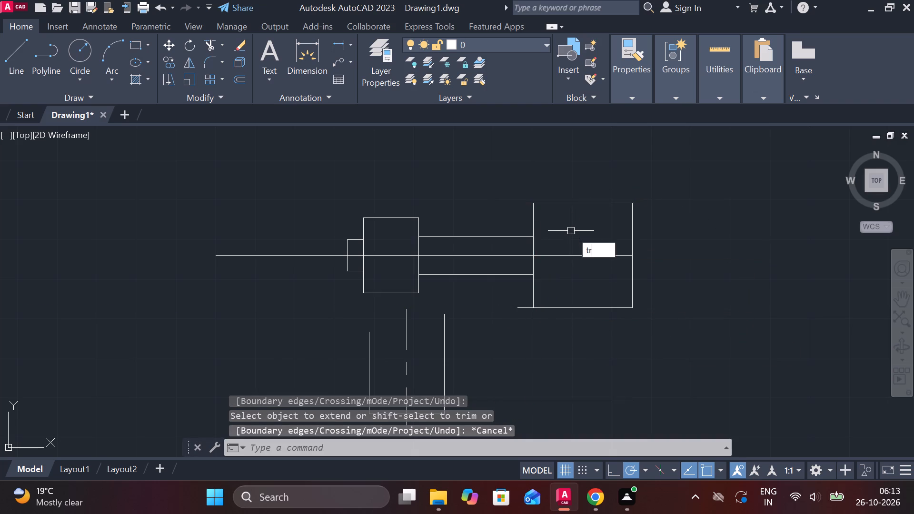
key("space")
left_click(522, 309)
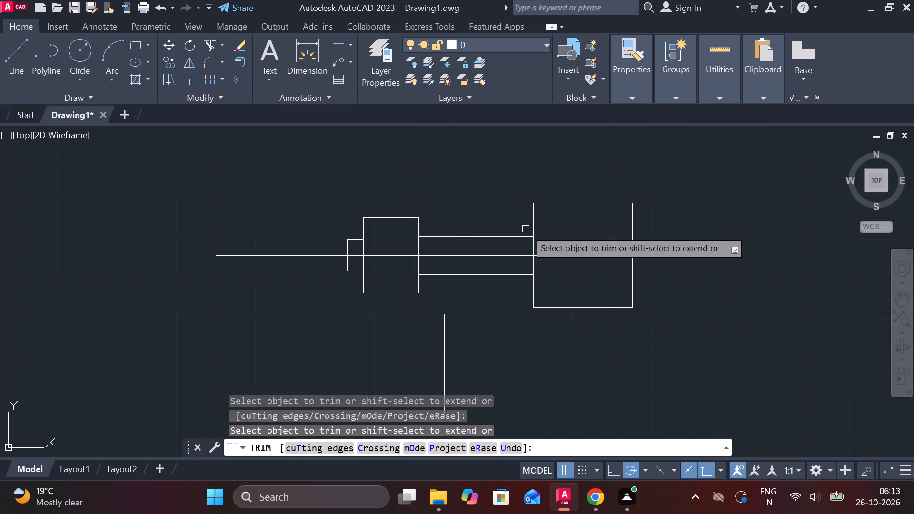
left_click(527, 203)
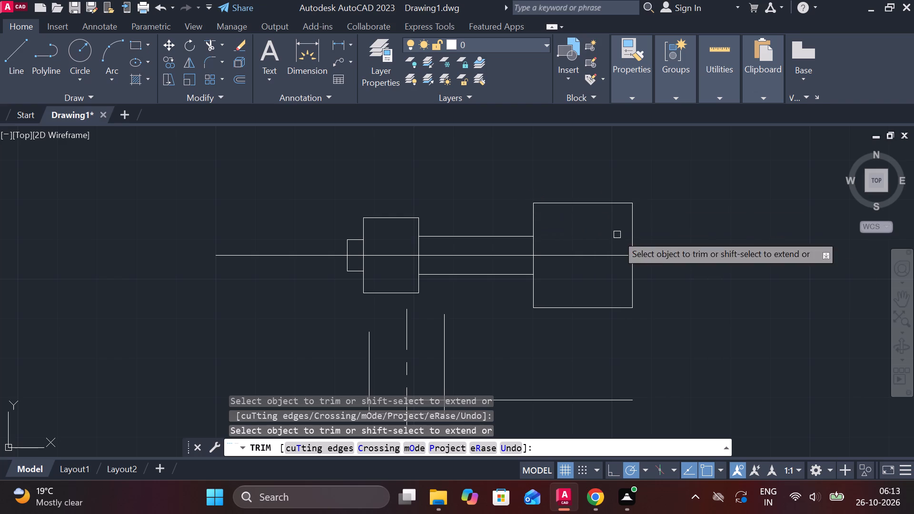
key("Escape")
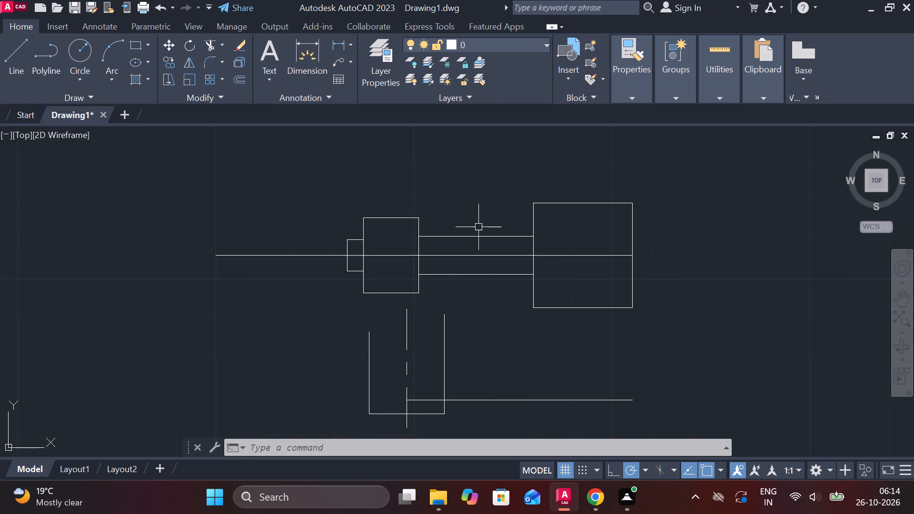
key("Escape")
Erase the two horizontal neck lines between the left and right blocks.
left_click(494, 237)
left_click(495, 274)
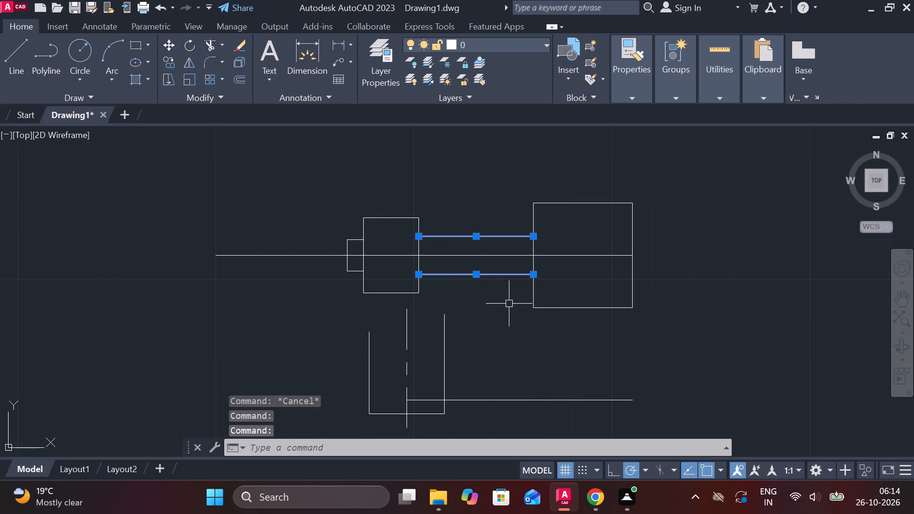
type("e")
key("space")
Draw a horizontal neck line 8.33 above the axis from the right block's left edge to the left block.
key("l")
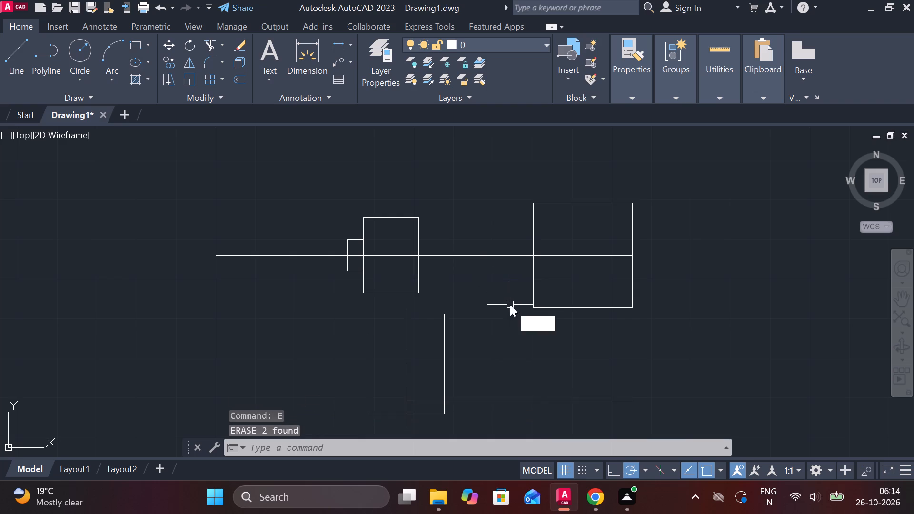
key("Return")
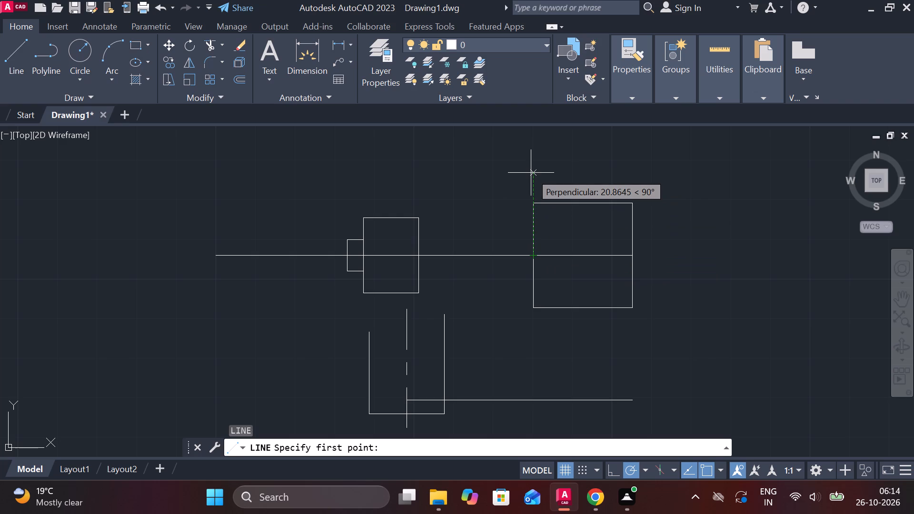
type("8.")
type("33")
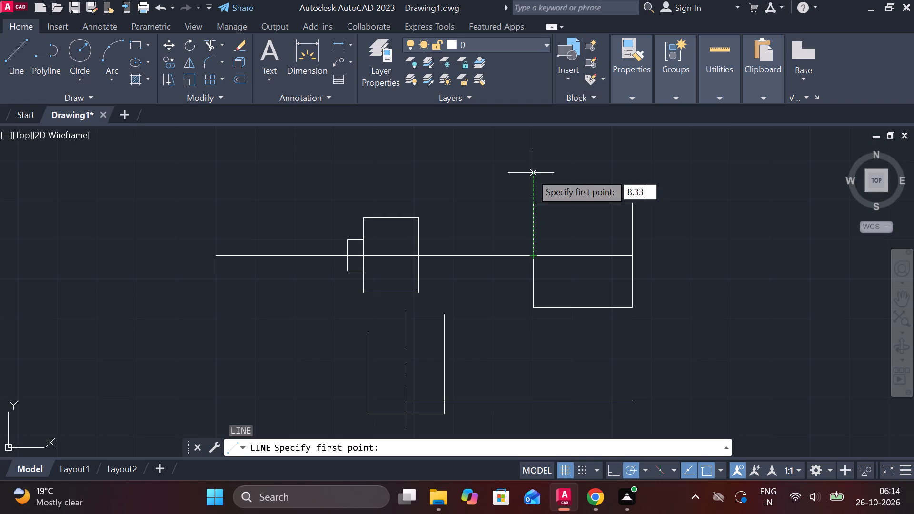
key("Return")
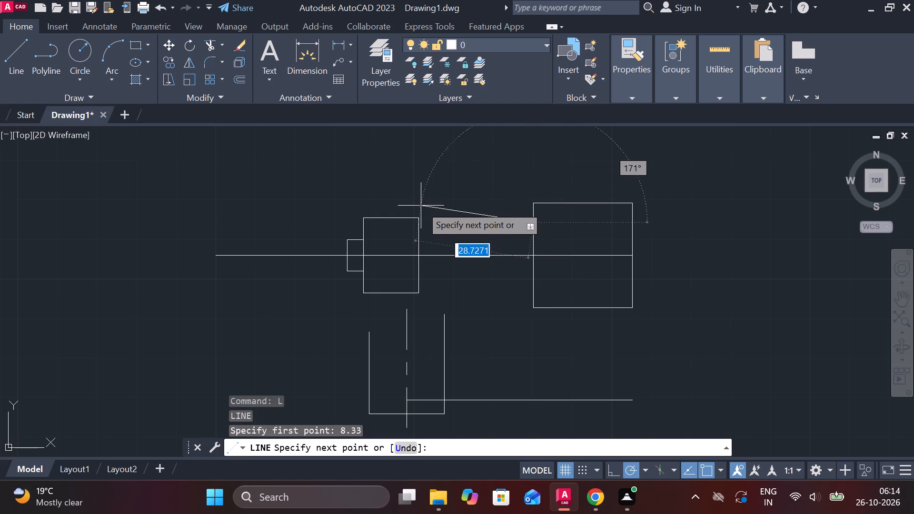
scroll(425, 227, "up", 1)
left_click(407, 225)
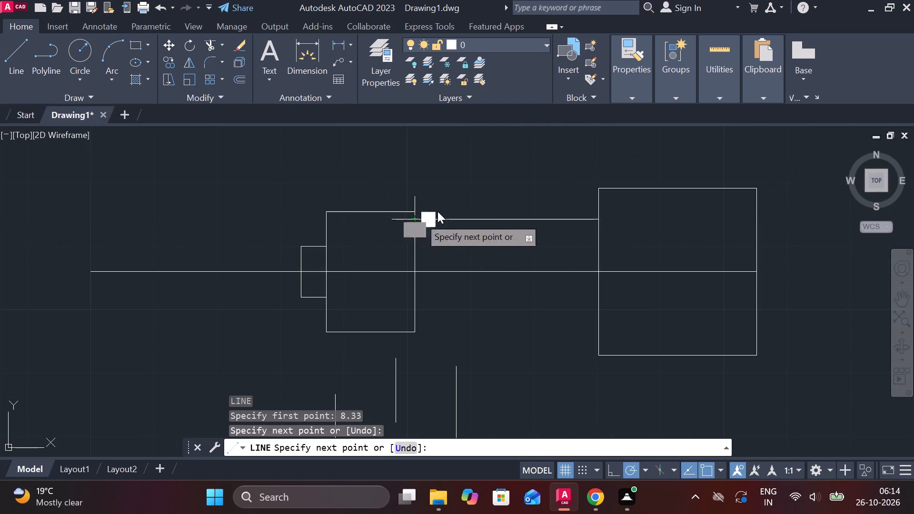
key("Escape")
Mirror the new neck line about the axis, keeping the original.
left_click(520, 220)
type("mi")
key("Return")
left_click(414, 274)
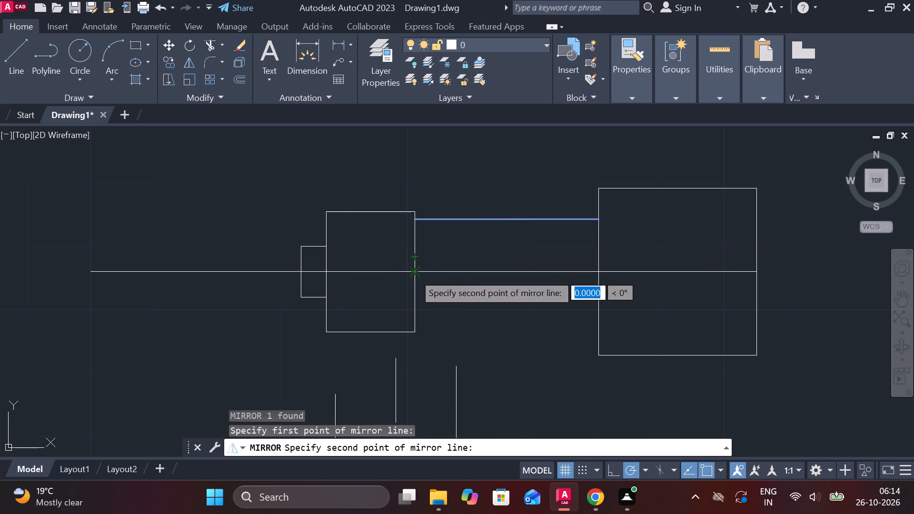
left_click(599, 275)
left_click_drag(636, 331, 599, 275)
Erase both segments of the left block's right vertical edge.
middle_click_drag(521, 222, 604, 188)
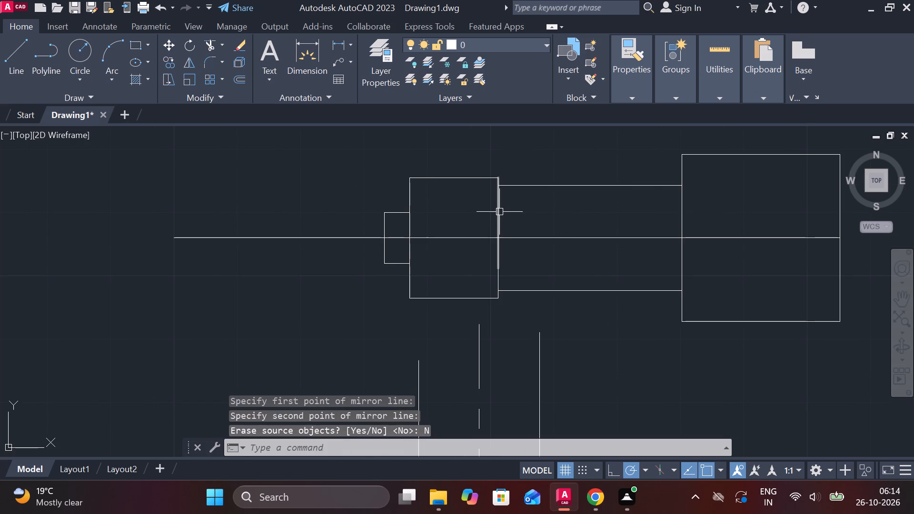
left_click(499, 211)
left_click(498, 282)
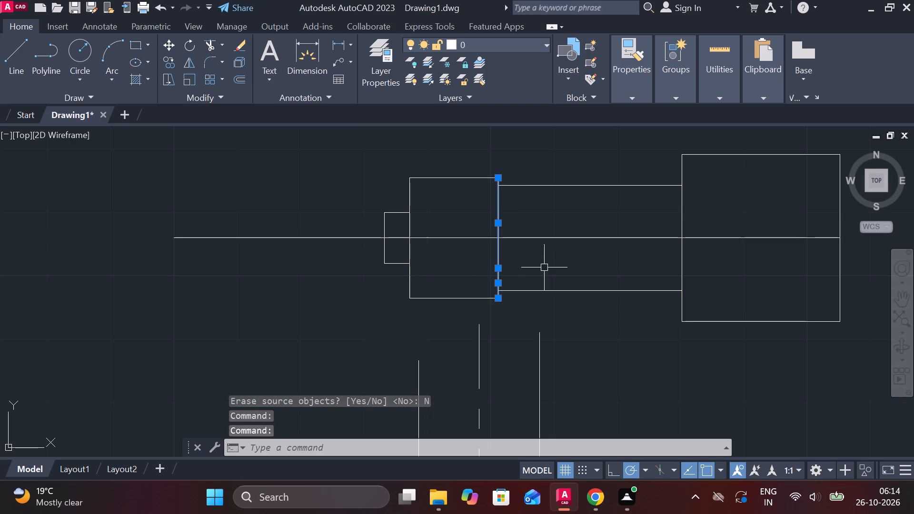
type("e")
key("space")
Draw a vertical line upward from the axis where the left block meets the neck.
key("l")
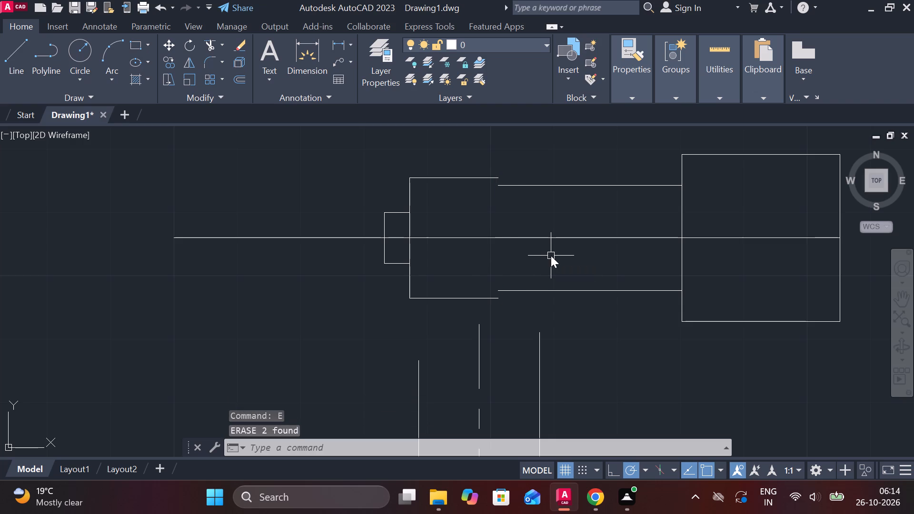
key("Return")
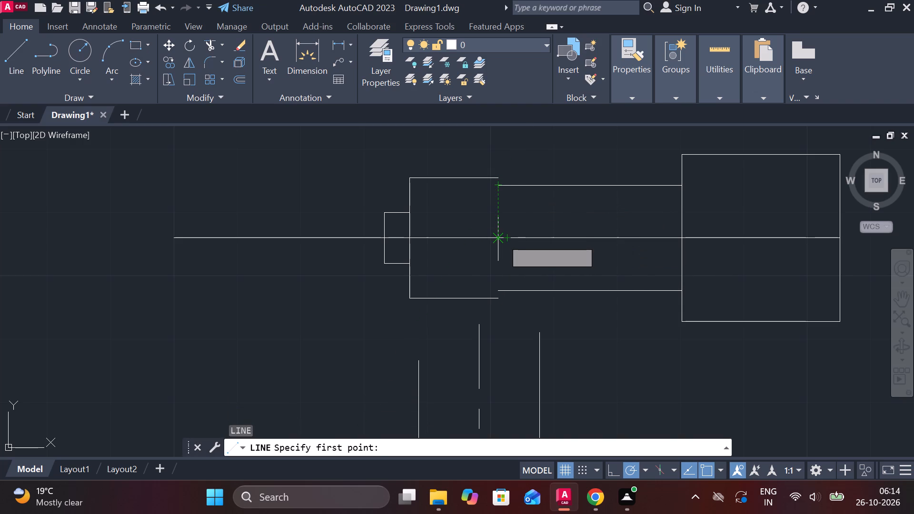
left_click(501, 238)
scroll(510, 142, "up", 1)
middle_click_drag(516, 143, 506, 179)
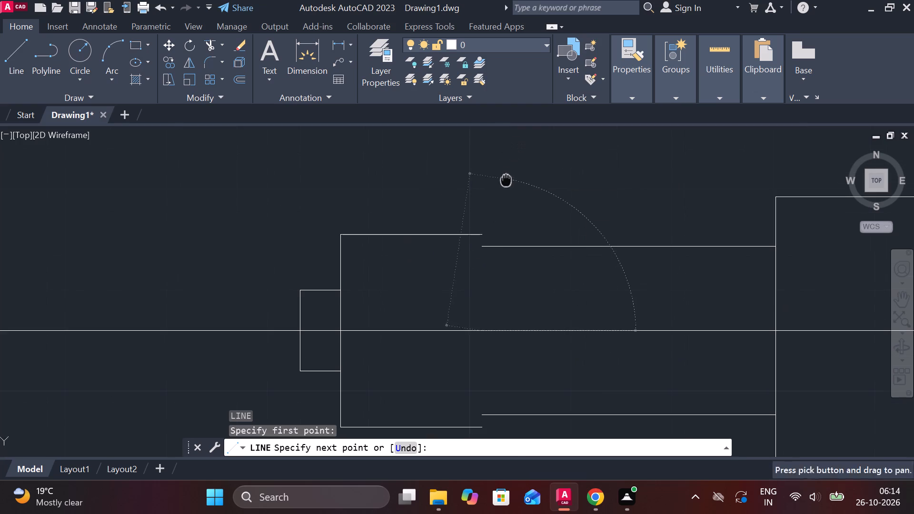
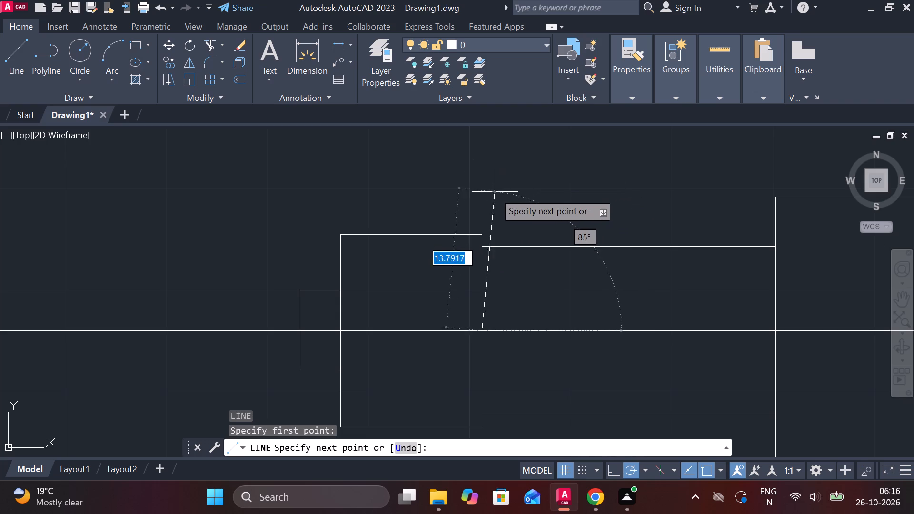
Make the vertical line at the neck's left end 8.33 long, running up from the axis to the upper neck line.
key("grave")
scroll(487, 276, "down", 1)
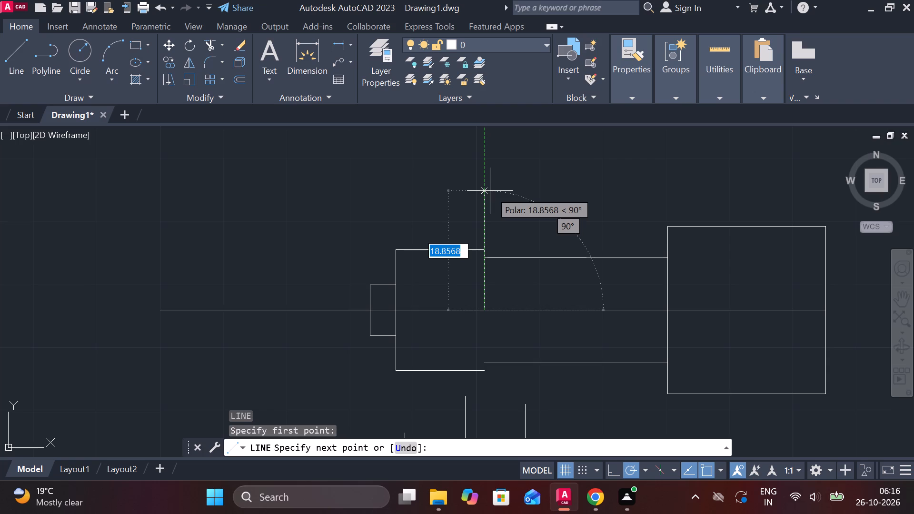
scroll(466, 198, "down", 2)
scroll(470, 222, "up", 1)
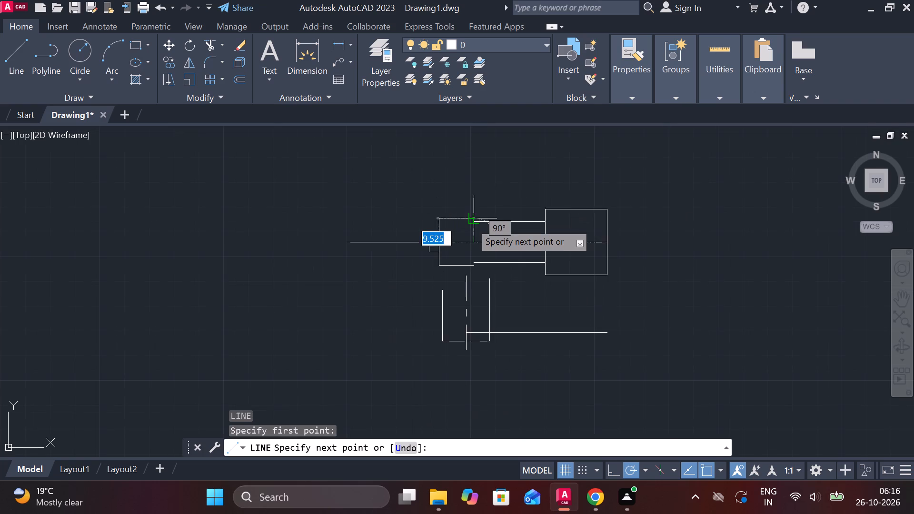
scroll(473, 218, "up", 2)
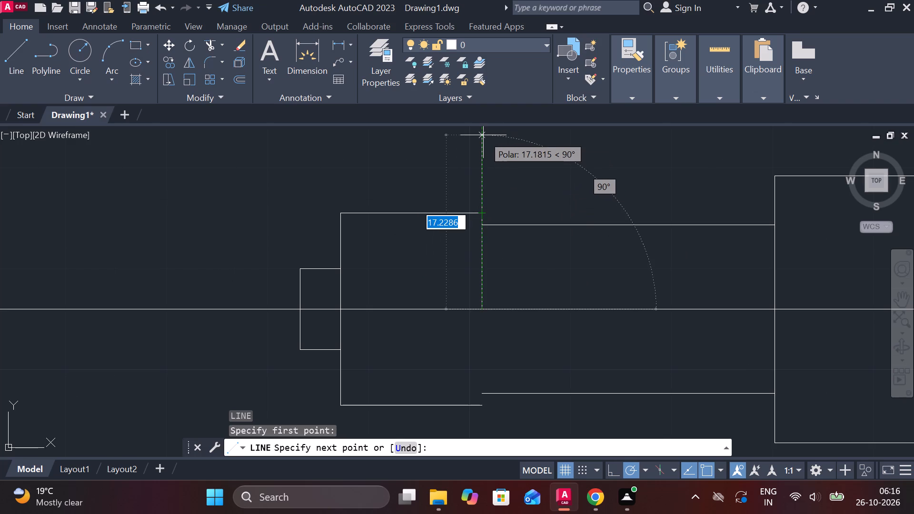
type("8.")
type("33")
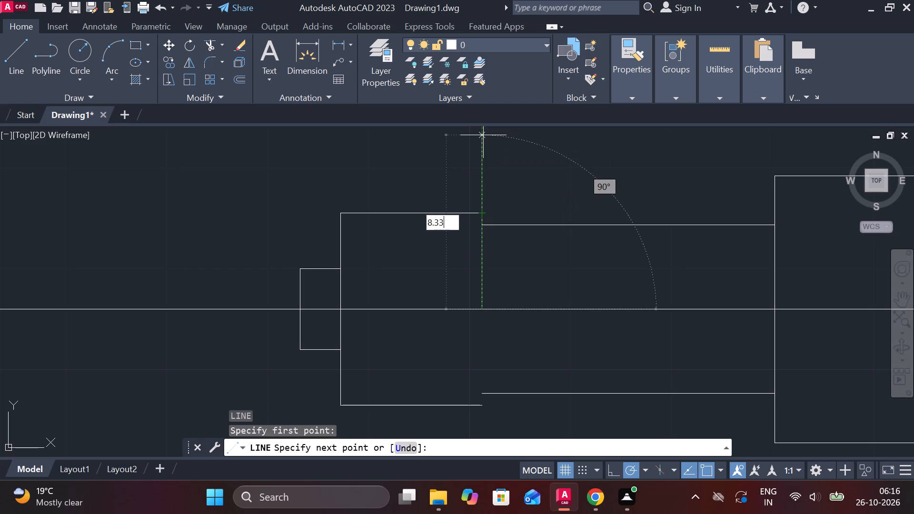
key("Return")
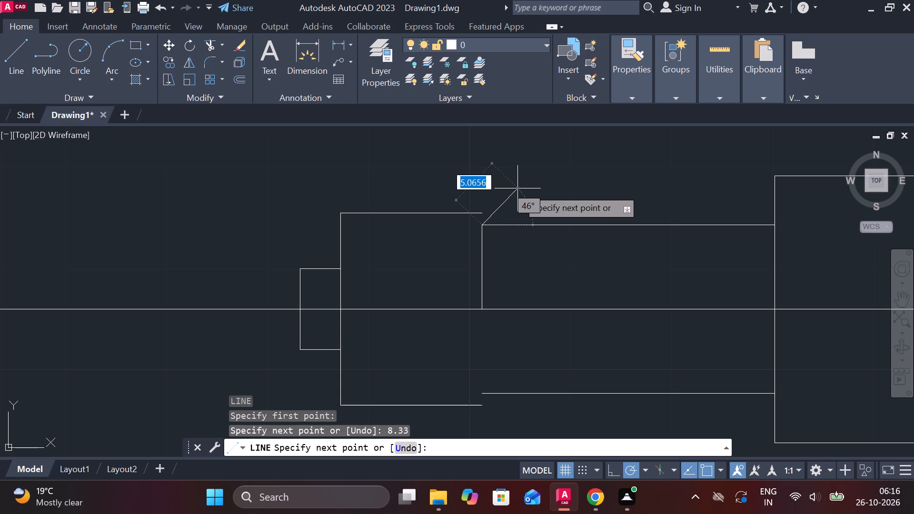
key("grave")
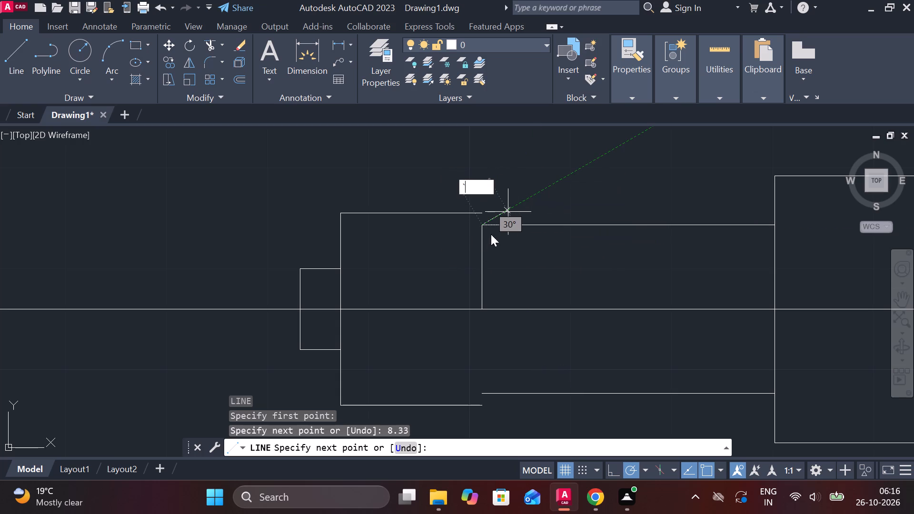
key("Escape")
key("Escape")
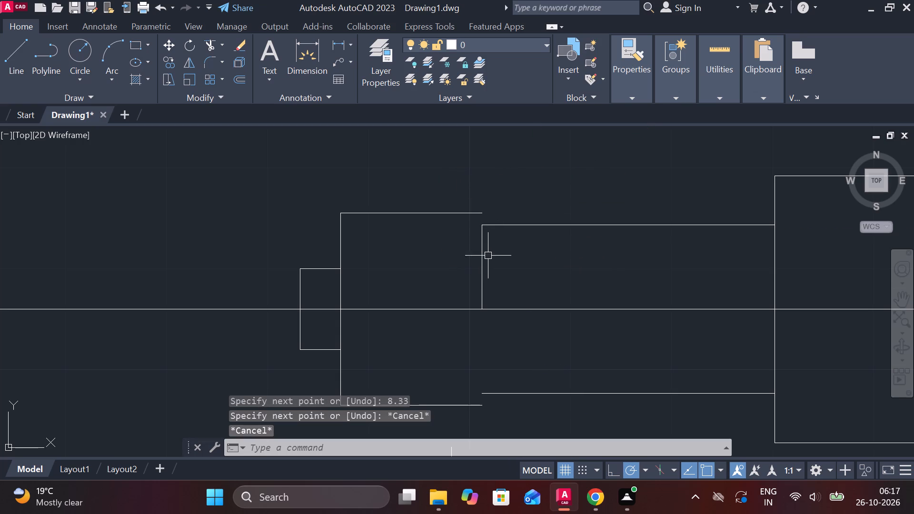
Mirror the 8.33 vertical line at the neck's left end about the axis, keeping the original.
left_click(478, 263)
type("mi")
key("Return")
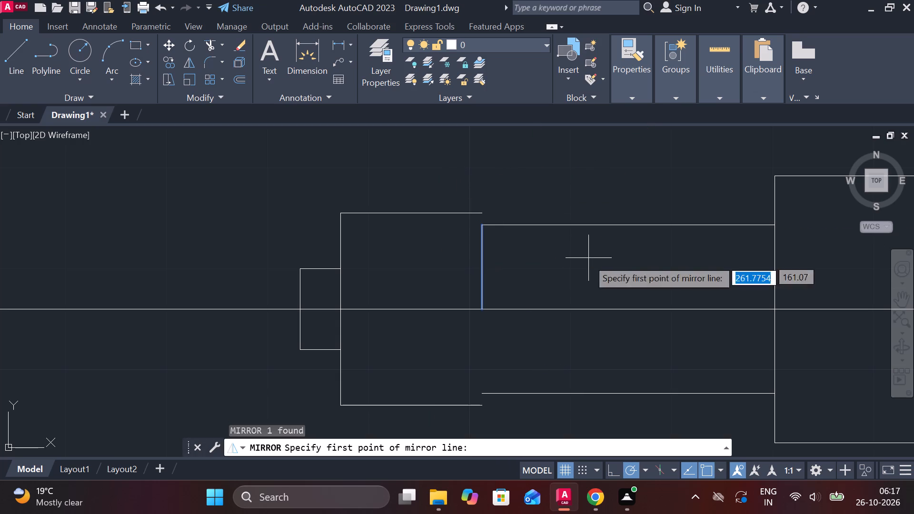
left_click(485, 312)
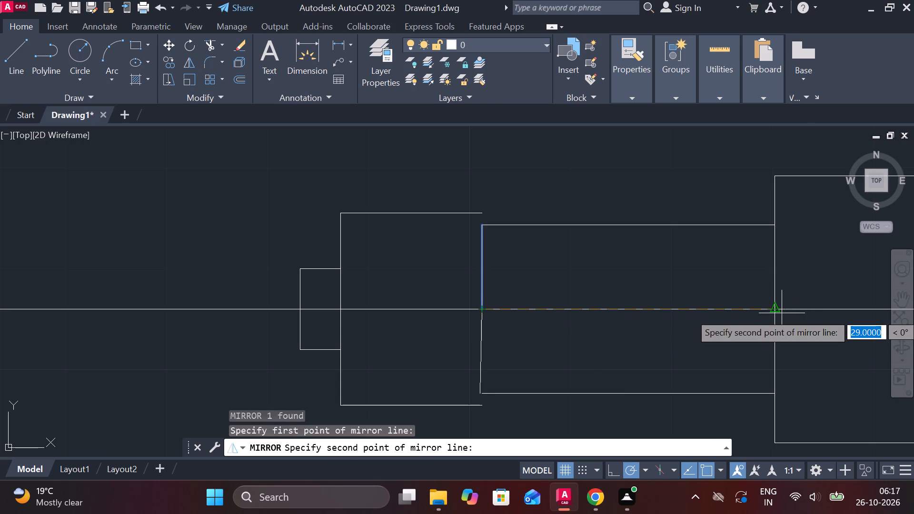
left_click(777, 312)
left_click_drag(802, 361, 777, 312)
Draw a vertical line from 13.22 above the axis down to the axis, where the left block meets the neck.
middle_click_drag(638, 307, 656, 307)
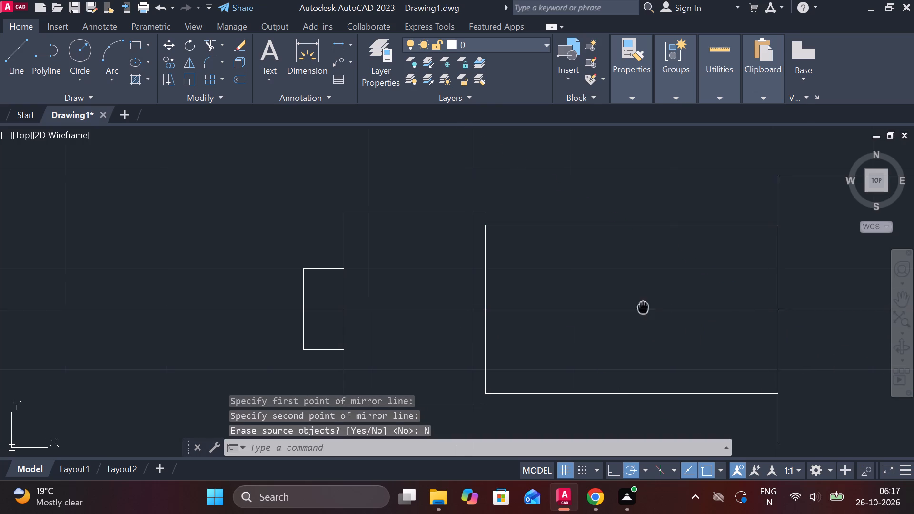
middle_click_drag(656, 307, 677, 298)
key("l")
key("Return")
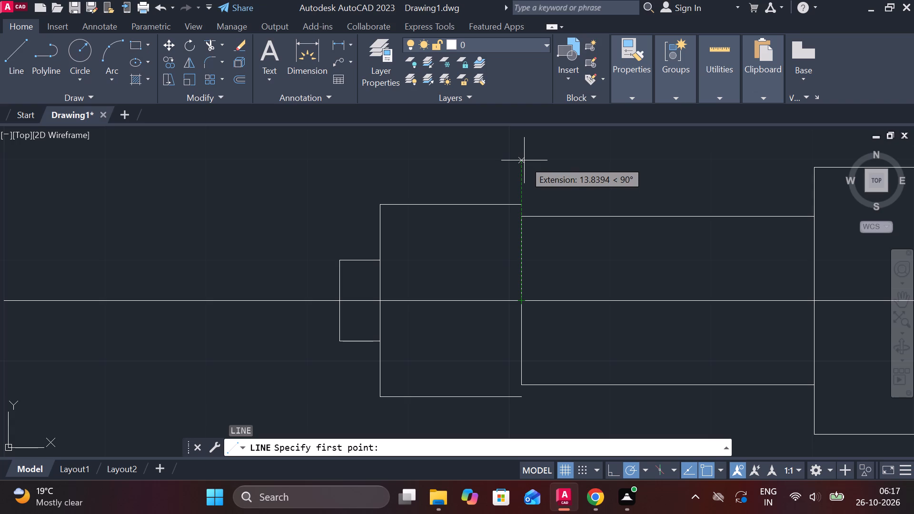
type("13.")
type("22")
key("Return")
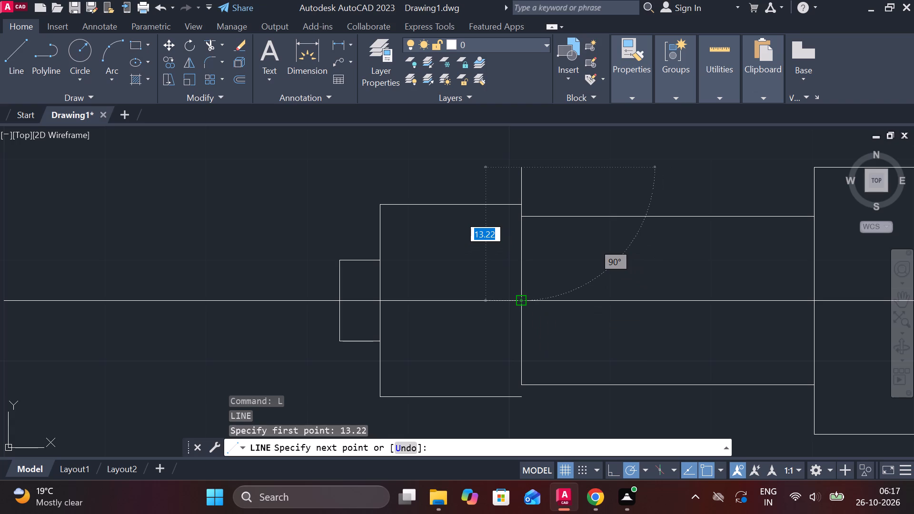
left_click(524, 297)
key("Escape")
Mirror the 13.22 vertical line about the axis, keeping the original.
scroll(543, 228, "down", 3)
scroll(593, 257, "up", 2)
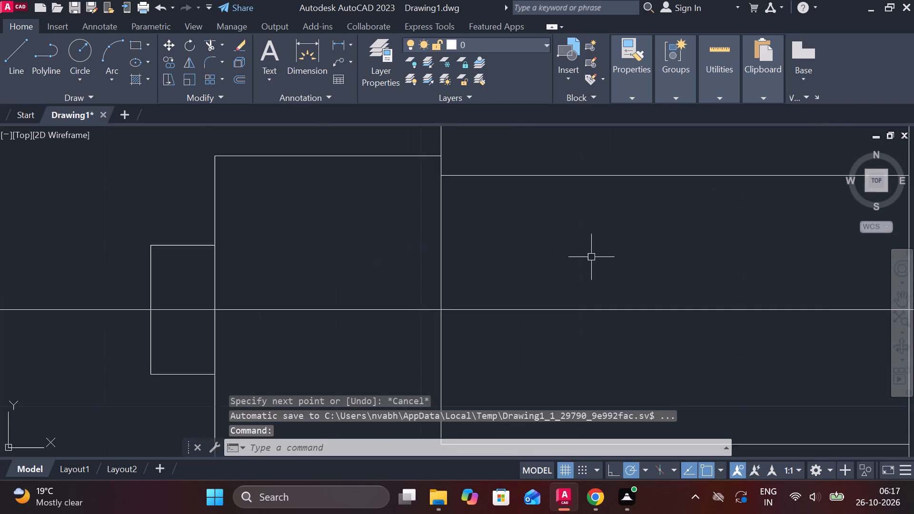
scroll(591, 257, "up", 1)
scroll(590, 257, "down", 1)
scroll(487, 247, "down", 2)
left_click(471, 239)
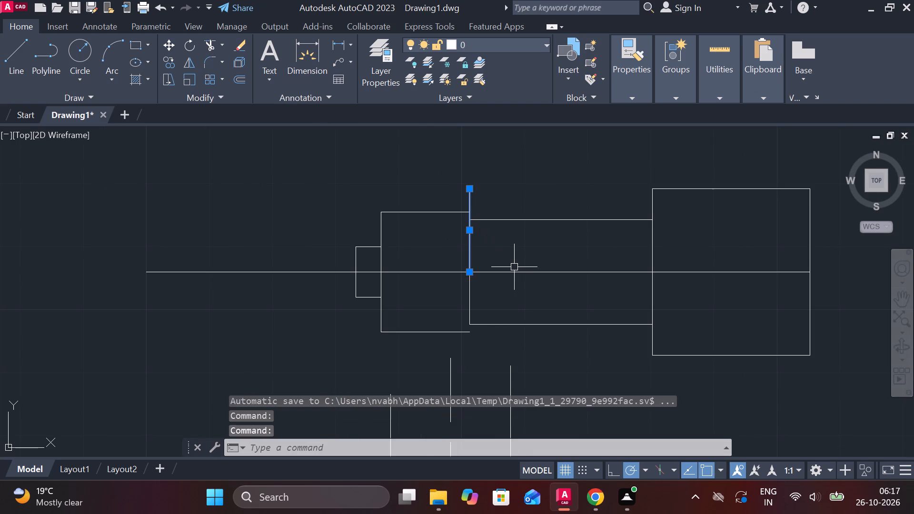
type("mi")
key("Return")
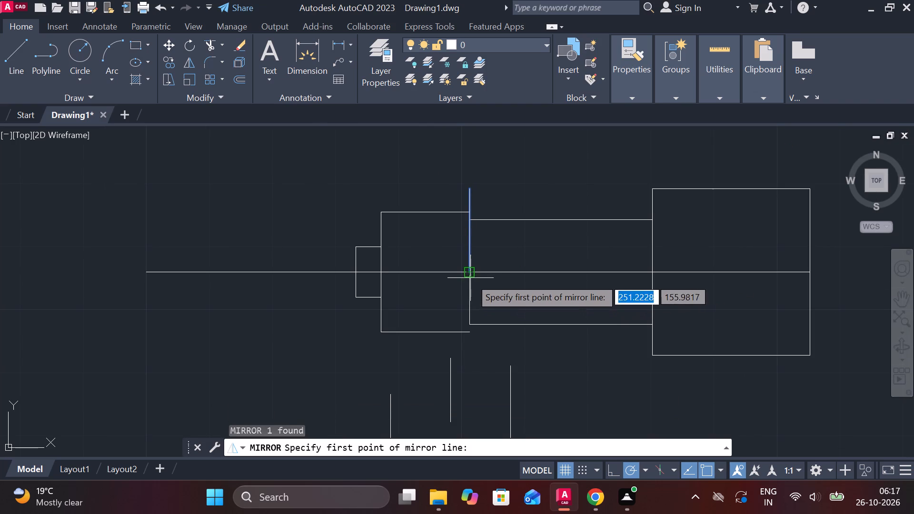
left_click(470, 278)
left_click(656, 273)
left_click_drag(669, 320, 656, 273)
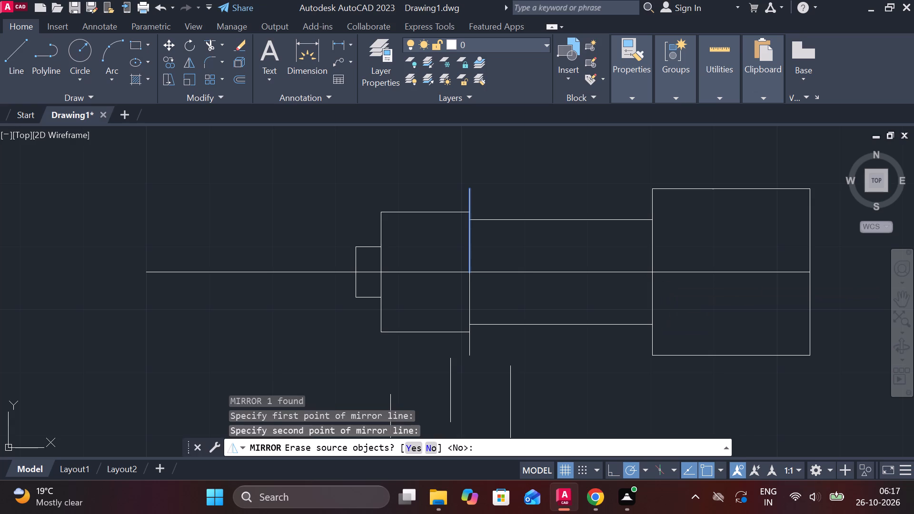
Erase the left block's old upper and lower horizontal edges.
left_click(439, 331)
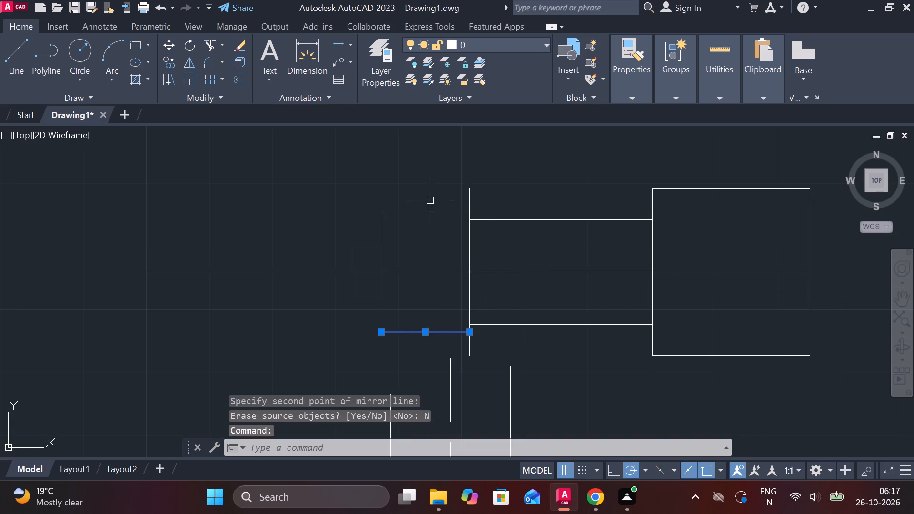
left_click(432, 210)
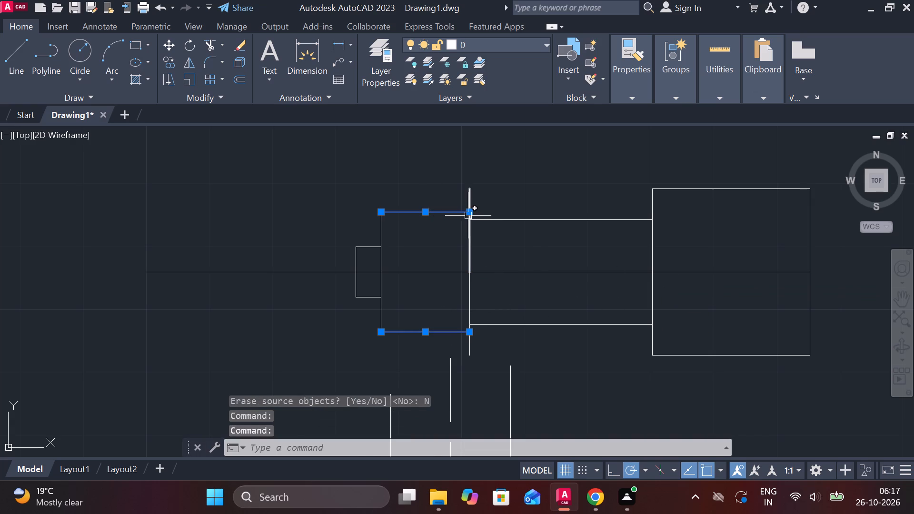
left_click(470, 214)
key("Escape")
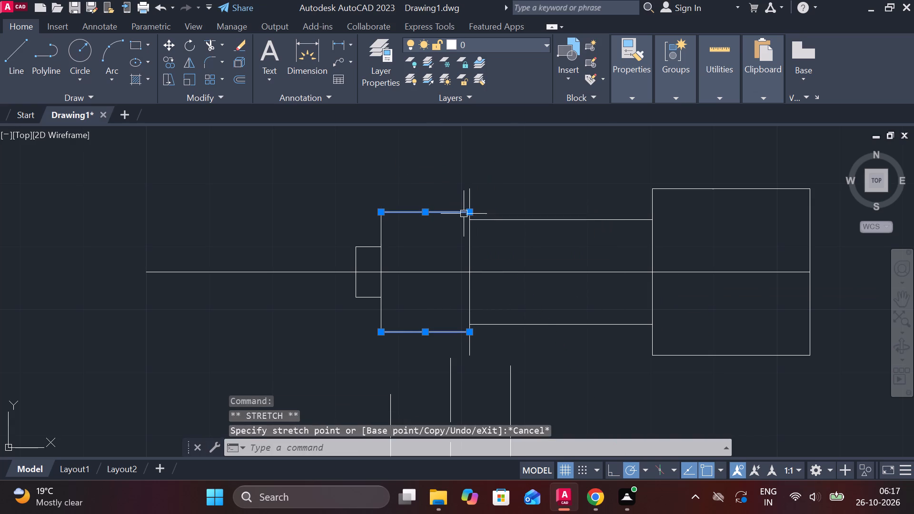
type("e")
key("space")
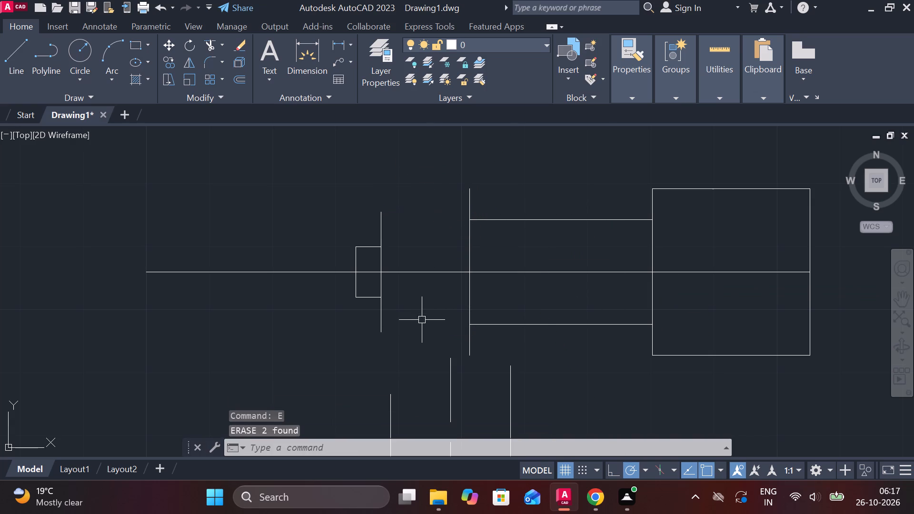
Draw the left block's upper edge 14 leftward from the 13.22 line's top end, closing down to the existing left edge.
key("l")
key("Return")
left_click(469, 192)
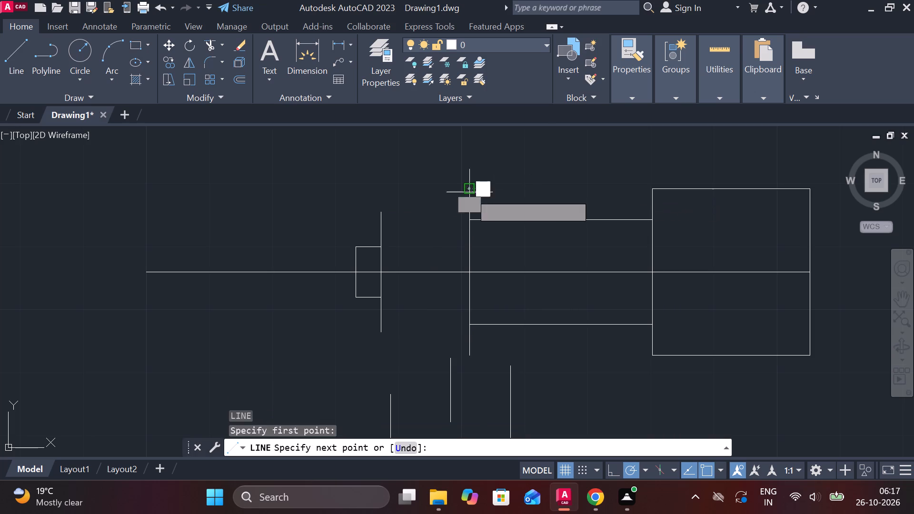
type("14")
key("space")
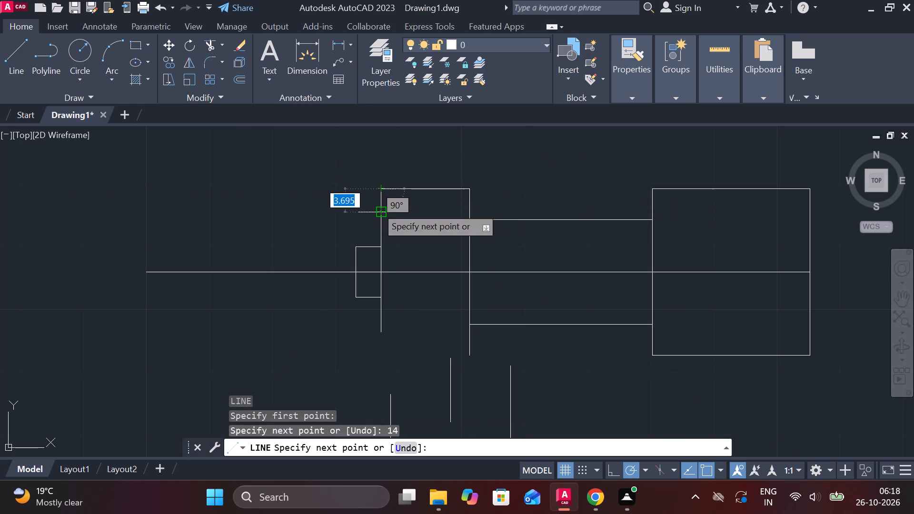
left_click(377, 207)
key("Escape")
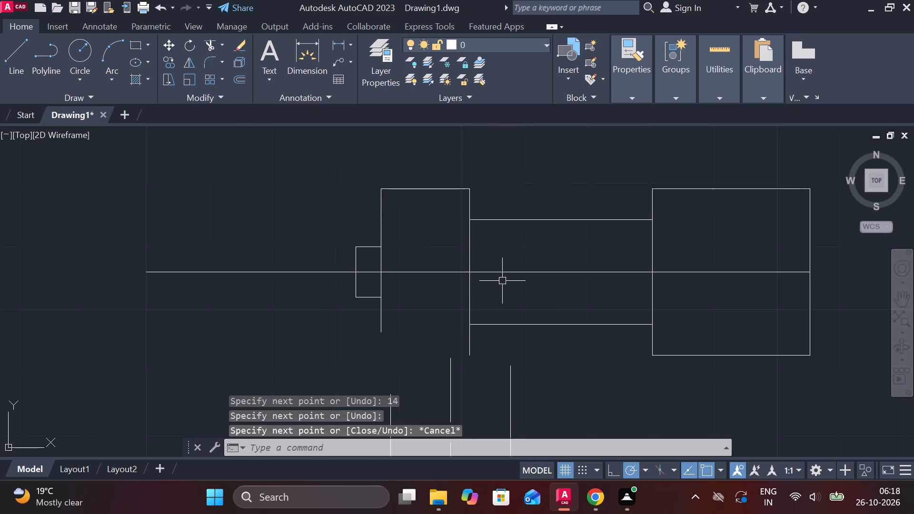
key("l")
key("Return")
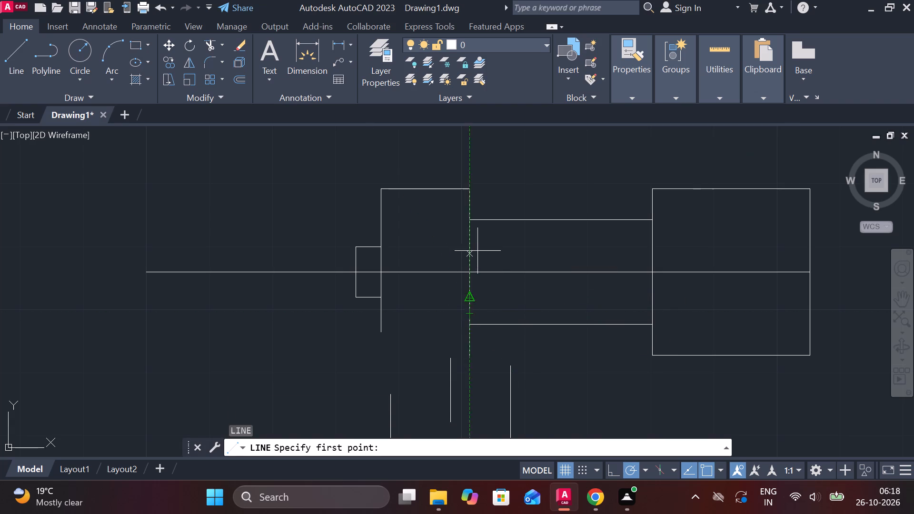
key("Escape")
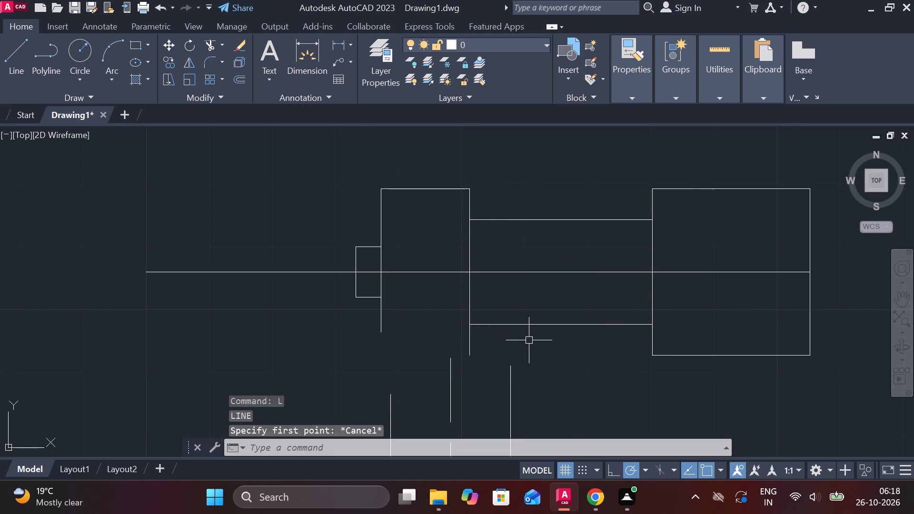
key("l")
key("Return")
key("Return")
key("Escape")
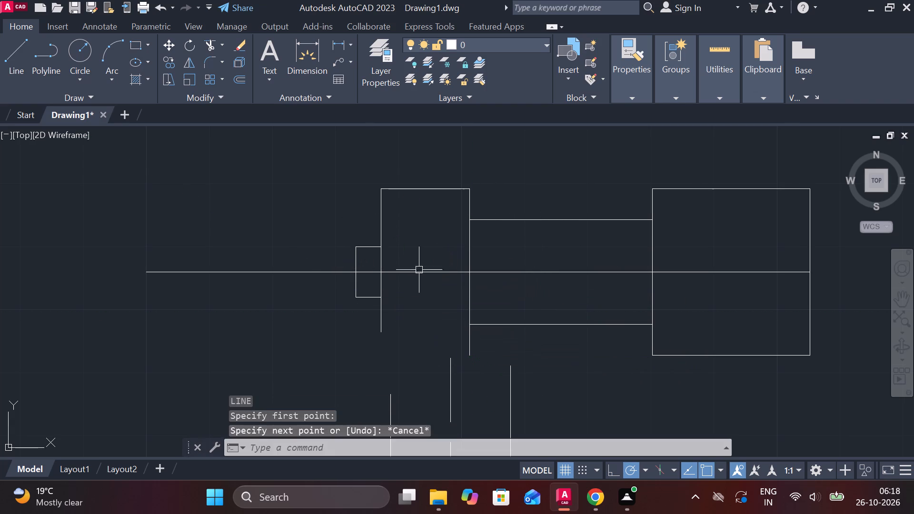
Draw the left block's lower edge 14 leftward from the mirrored line's bottom end, closing up to the existing left edge.
key("l")
key("Return")
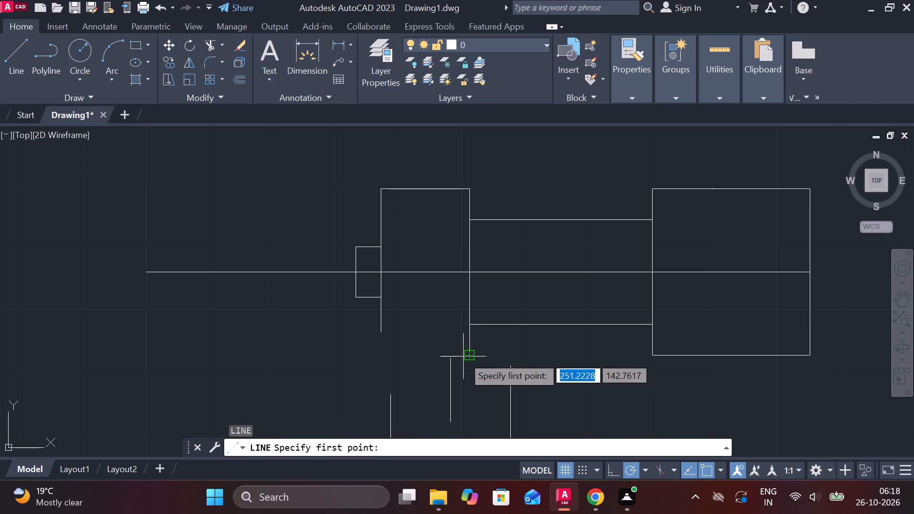
left_click(465, 356)
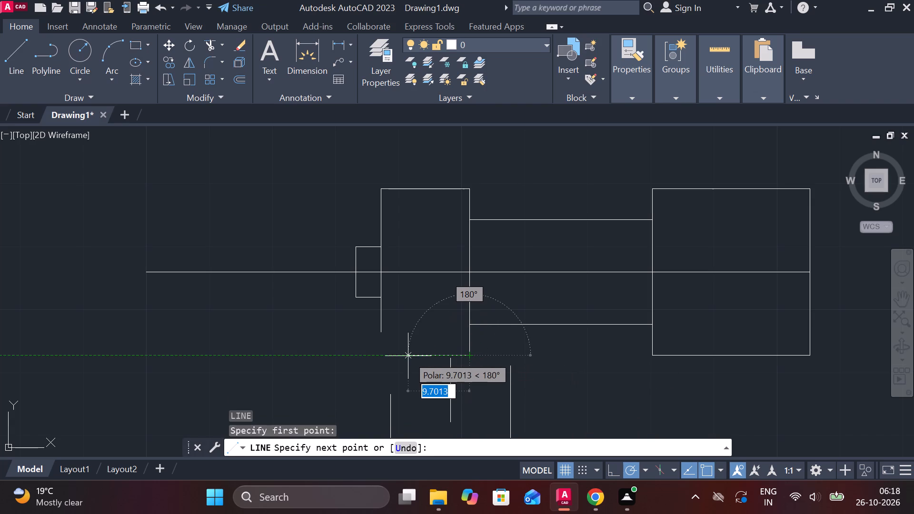
type("14")
key("space")
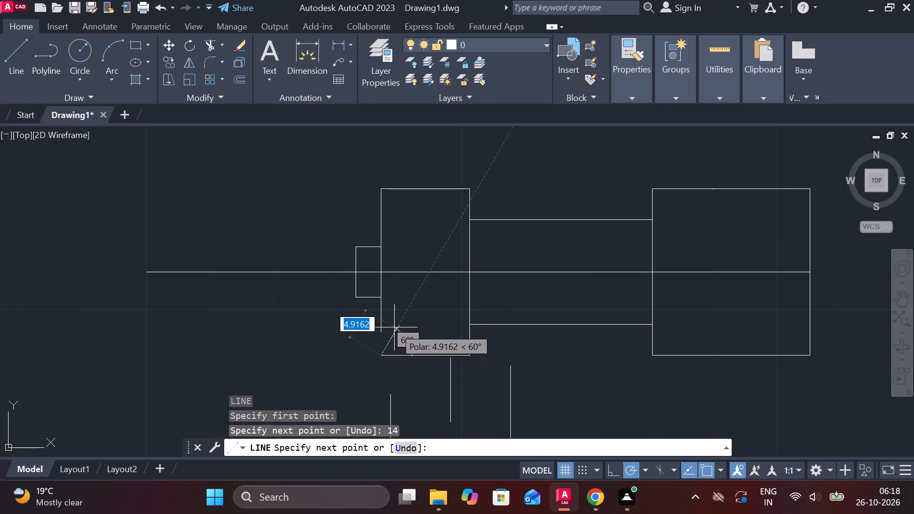
scroll(378, 339, "up", 2)
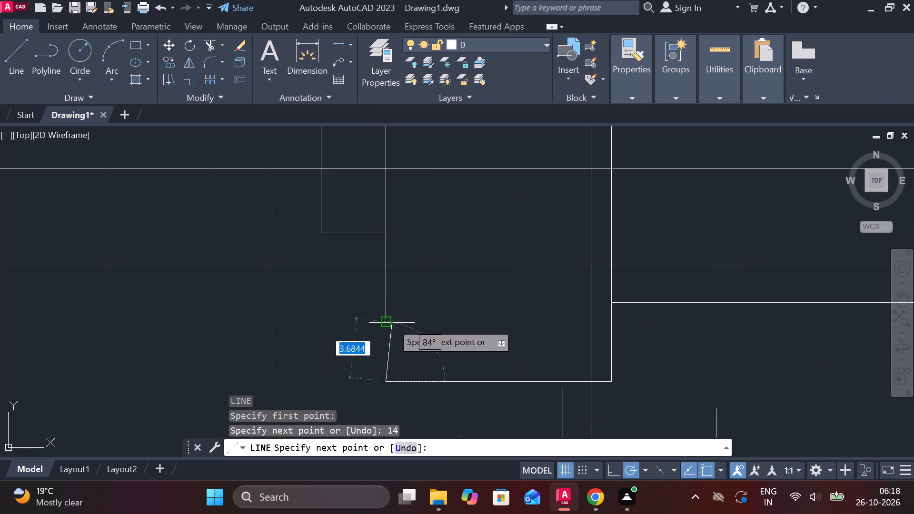
left_click(383, 320)
scroll(403, 305, "down", 1)
key("Escape")
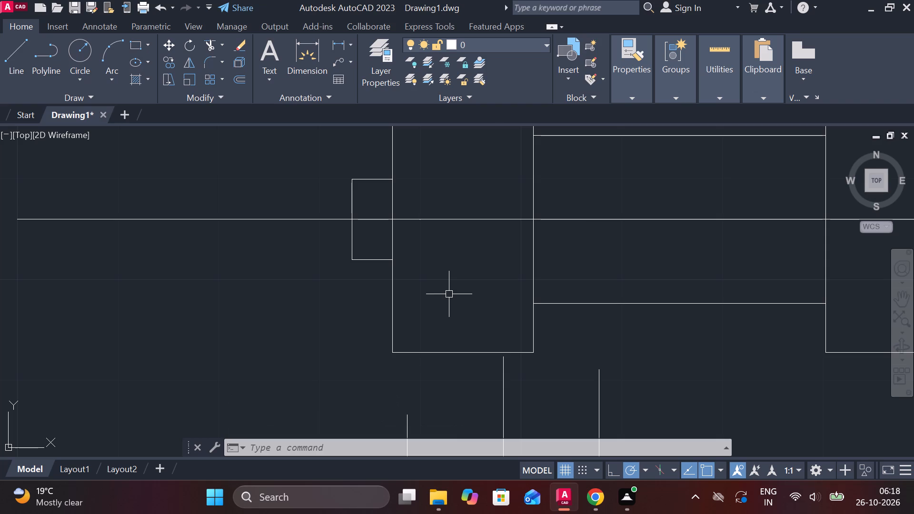
Draw a 38-long slanted line leftward from a point 10.48 above the axis, in line with the small left stub's outer edge.
scroll(451, 294, "down", 2)
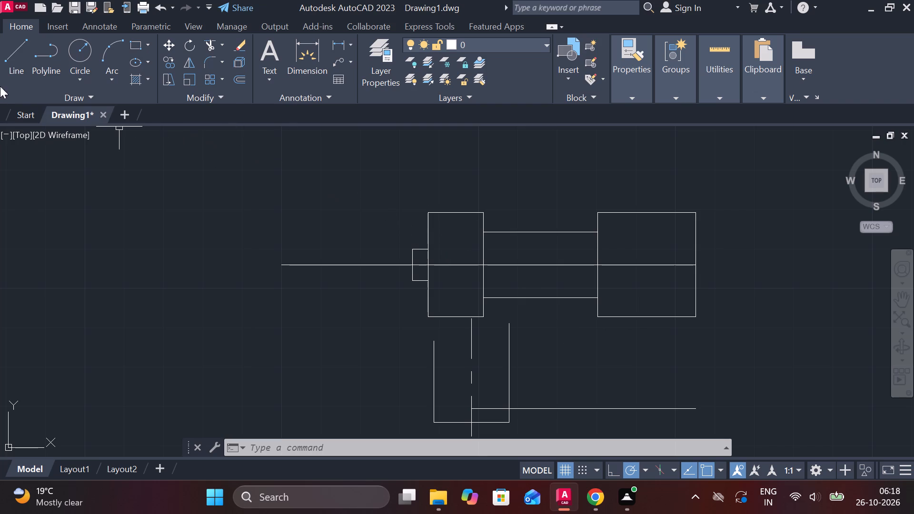
left_click(7, 49)
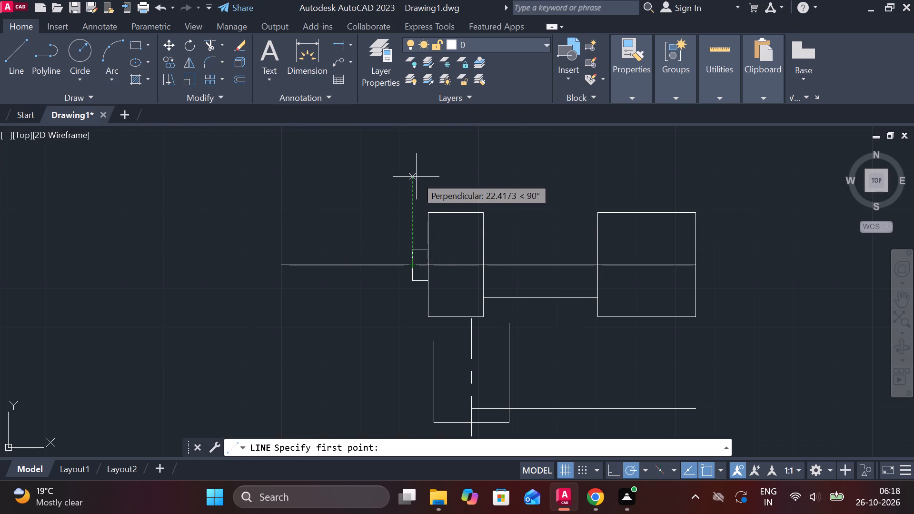
type("10.")
type("48")
key("Return")
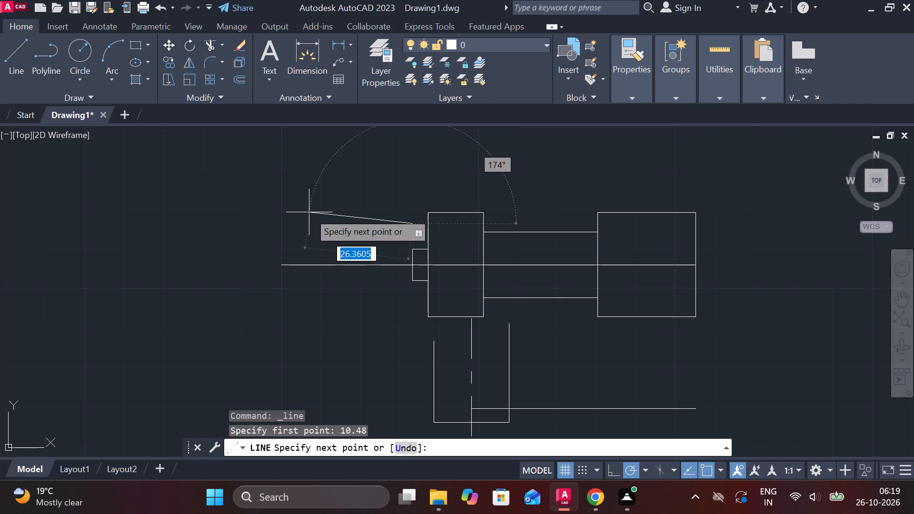
type("38")
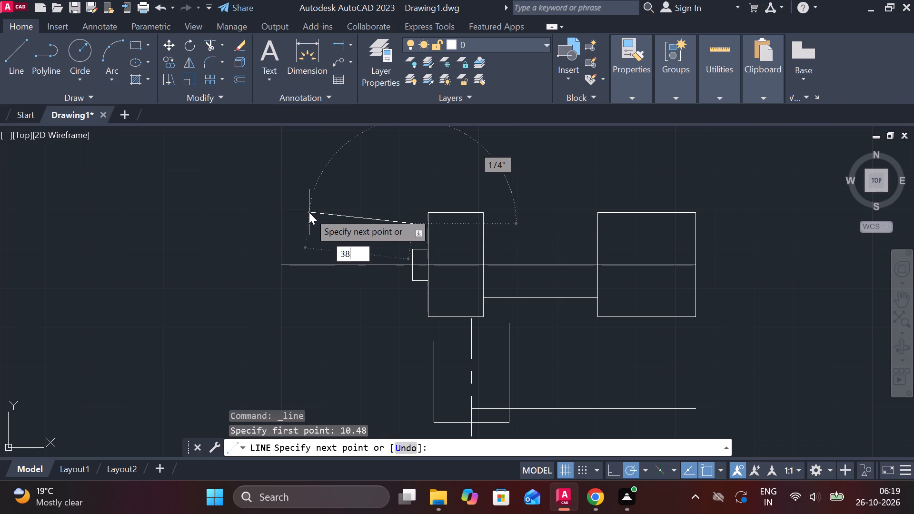
key("Return")
key("ctrl+x")
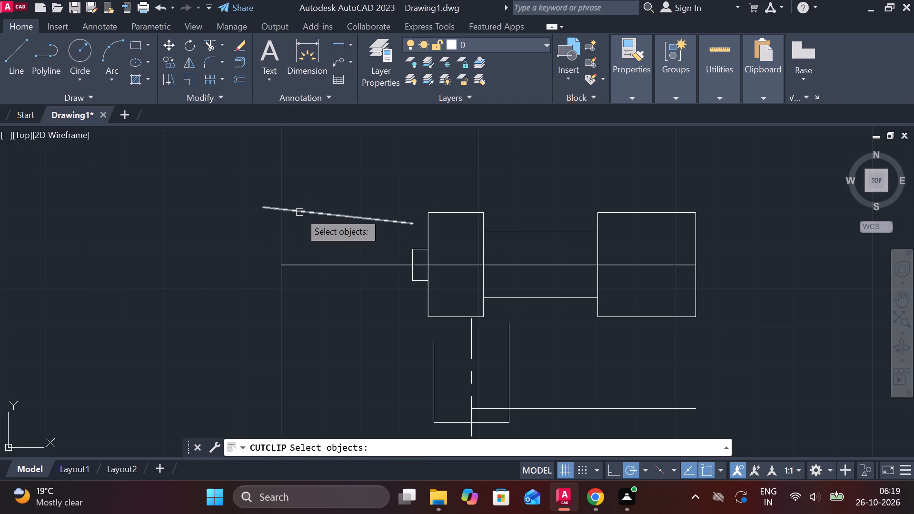
key("ctrl+z")
key("Escape")
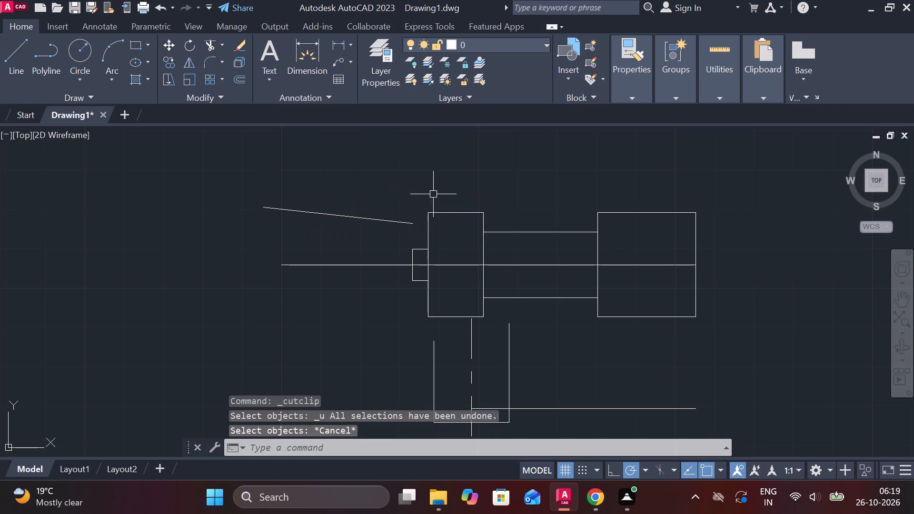
From the slanted line's inner end, draw lines 38 leftward, 20.96 down and 38 rightward, then up to the stub's lower outer corner.
key("l")
key("Return")
scroll(409, 225, "up", 2)
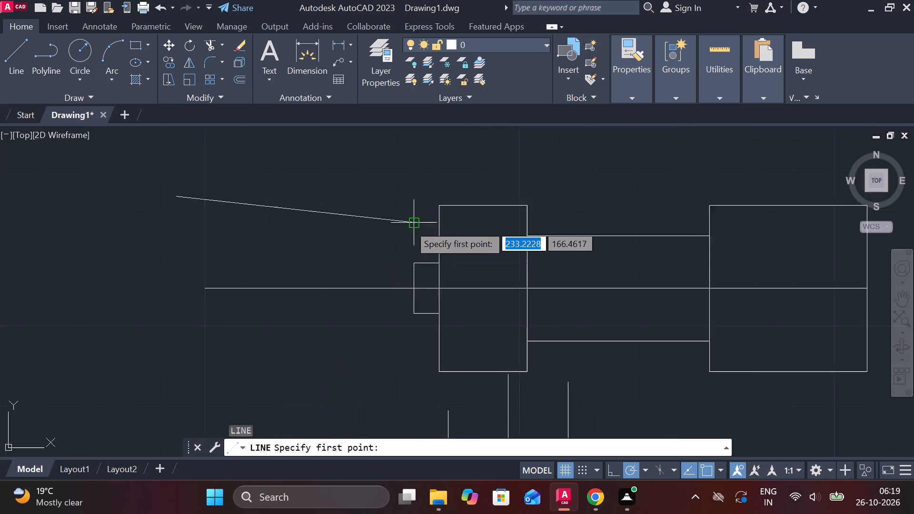
left_click(418, 224)
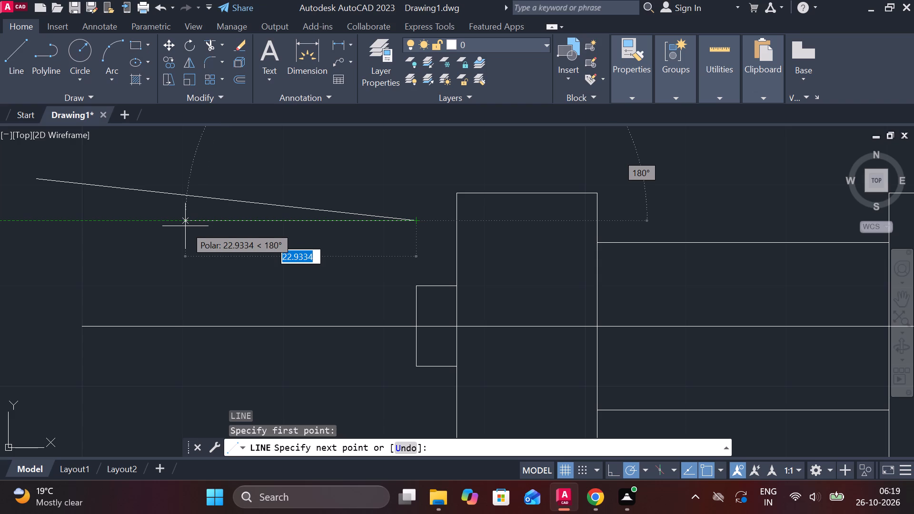
type("38")
key("Return")
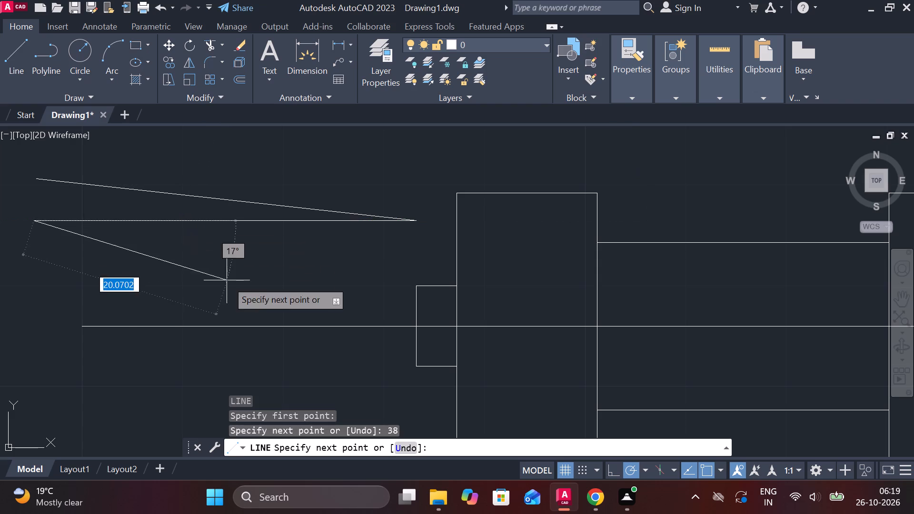
middle_click_drag(129, 298, 212, 280)
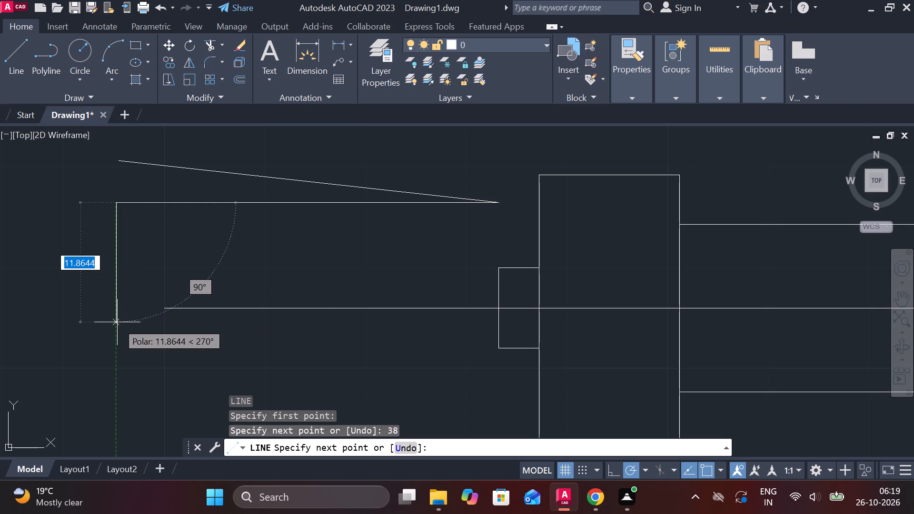
type("20")
key("period")
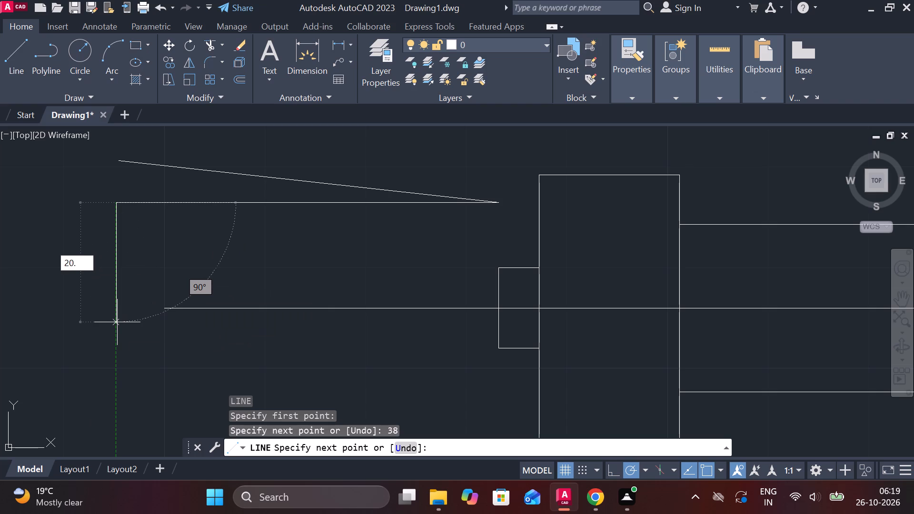
type("96")
key("Return")
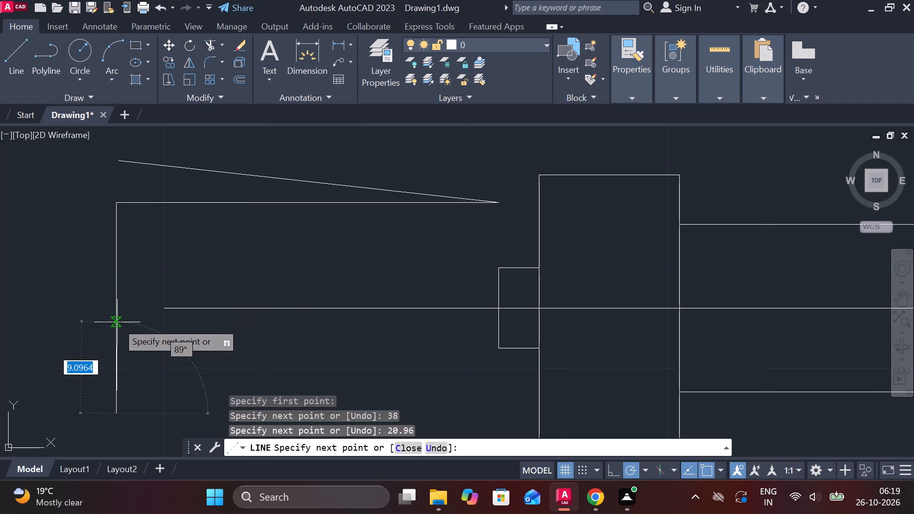
middle_click_drag(229, 343, 250, 195)
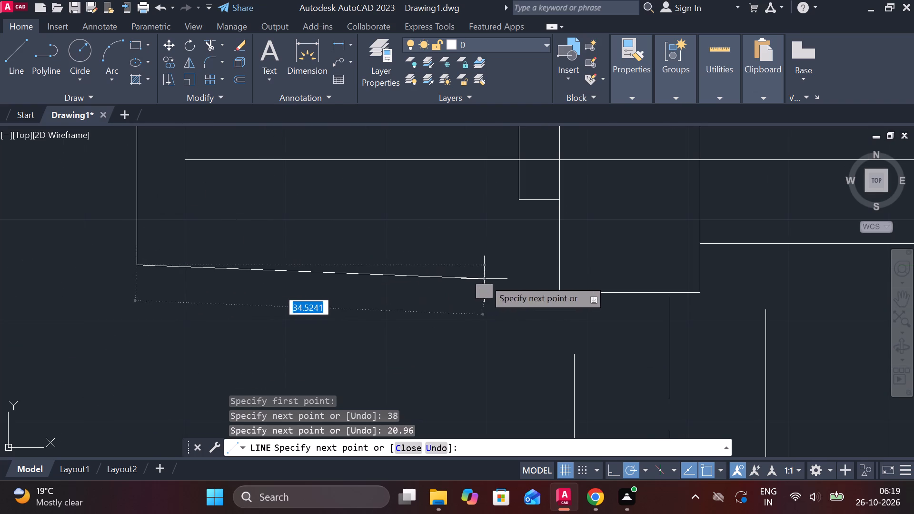
type("38")
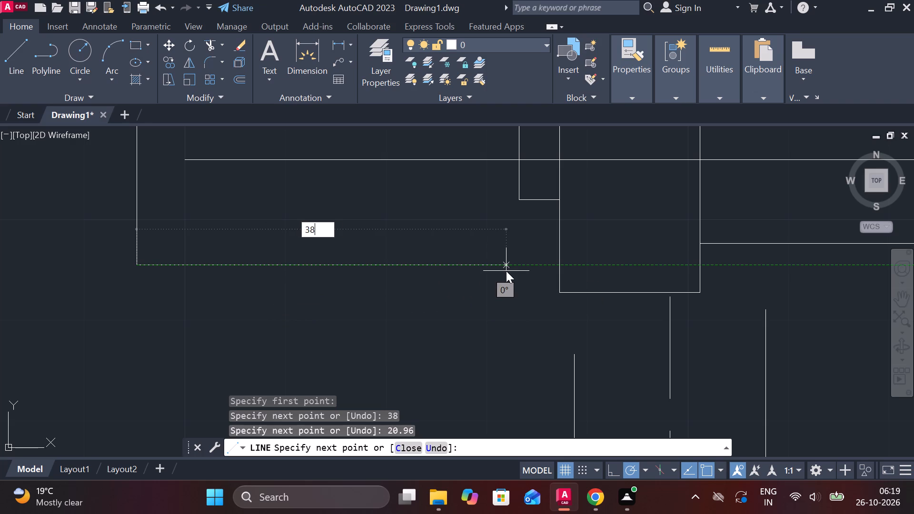
key("Return")
left_click(519, 201)
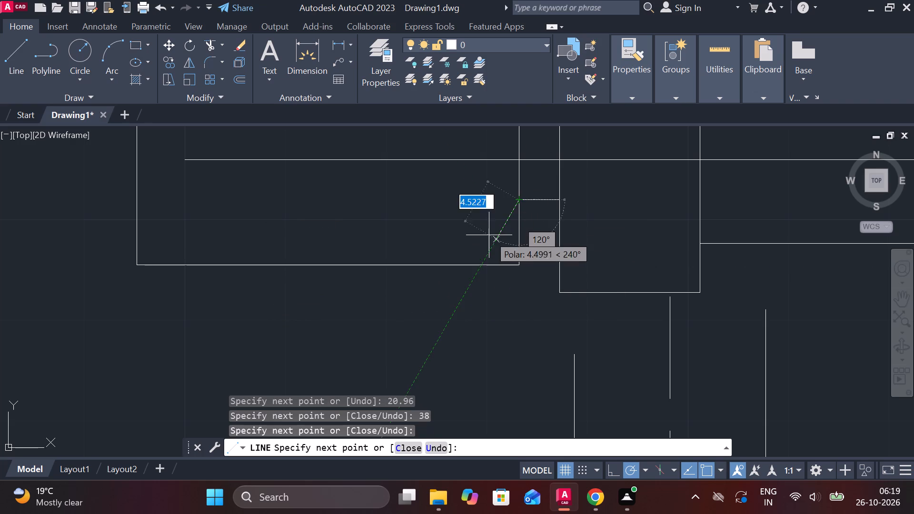
middle_click_drag(489, 235, 498, 307)
key("Escape")
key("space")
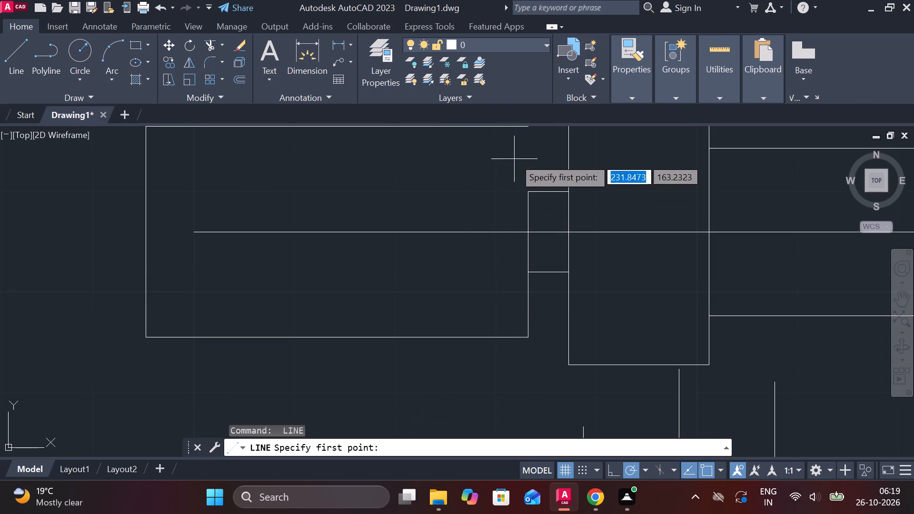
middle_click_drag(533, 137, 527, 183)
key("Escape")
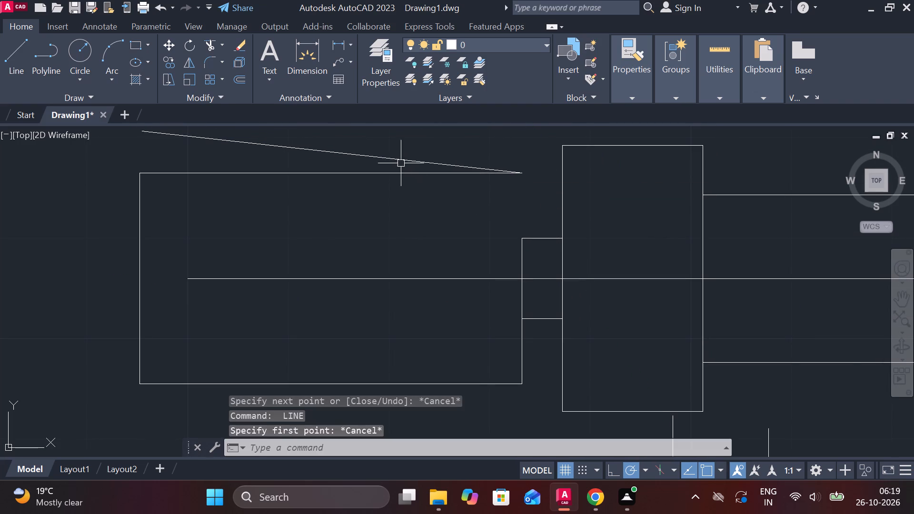
Erase the slanted line above the new left block.
left_click(395, 158)
type("e")
key("space")
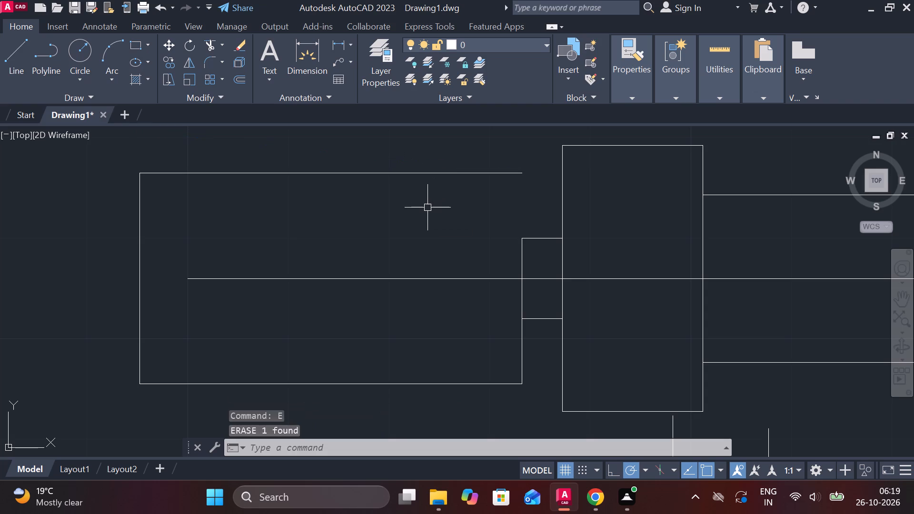
Draw a vertical line from the left block's open upper corner down to the stub's upper outer corner.
key("l")
key("Return")
left_click(512, 170)
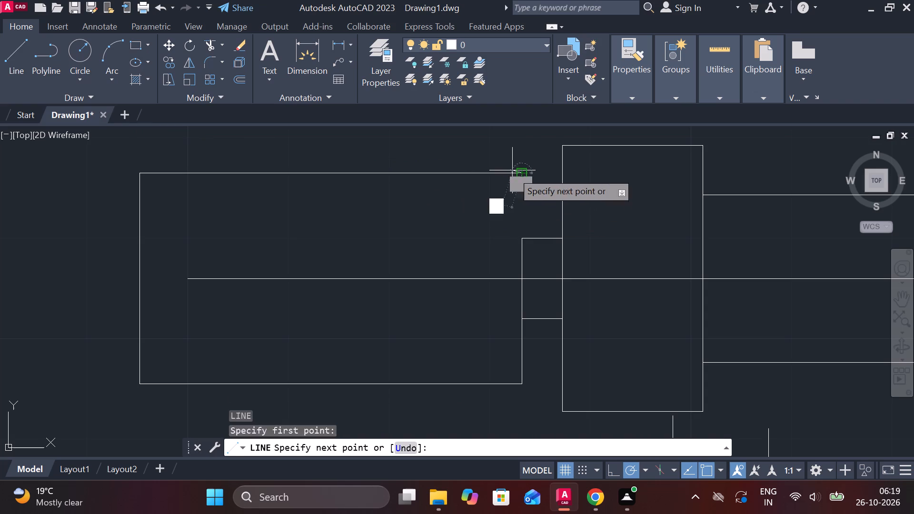
left_click(523, 238)
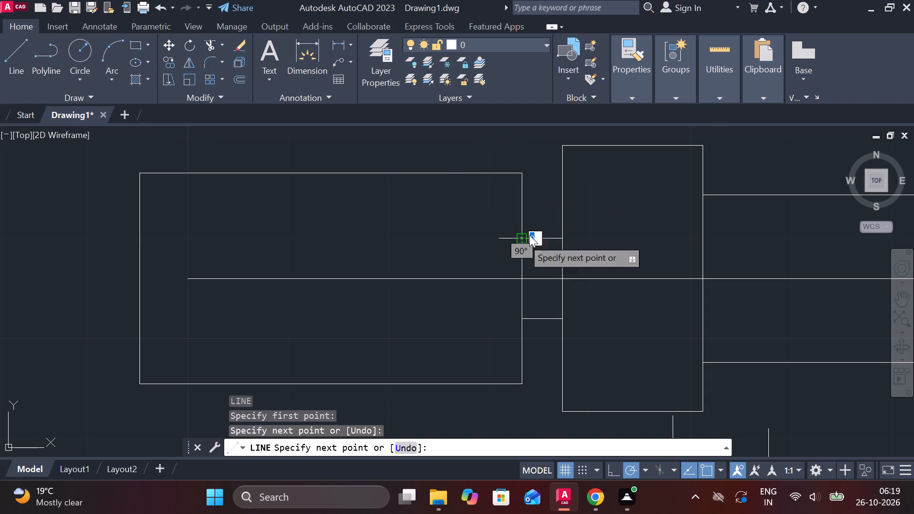
key("Escape")
Erase the solid horizontal axis line running through the shaft view.
scroll(547, 237, "down", 1)
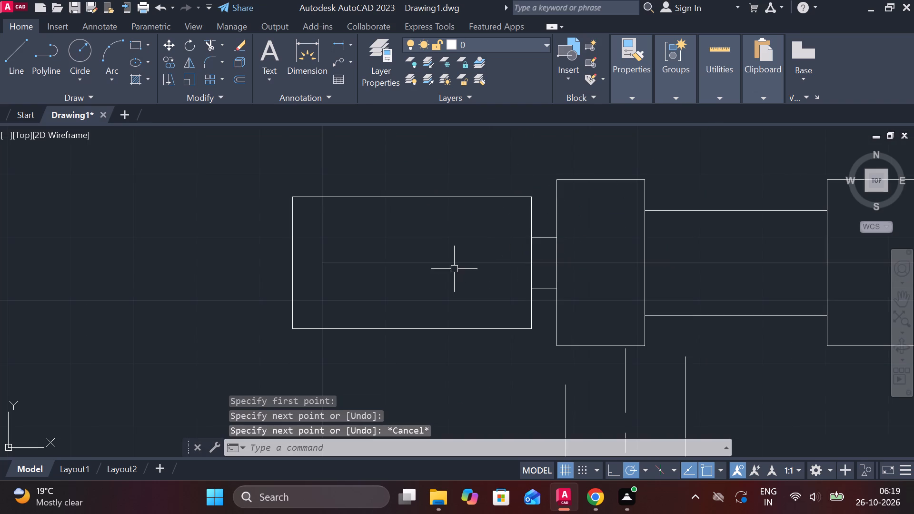
left_click(429, 263)
type("e")
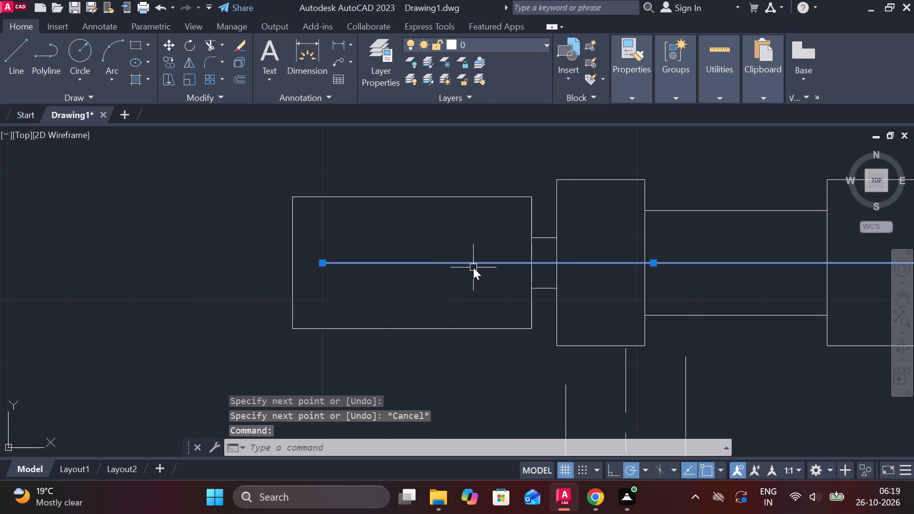
key("space")
Create a centerline between the left block's upper and lower horizontal edges.
scroll(473, 267, "down", 1)
middle_click_drag(524, 278, 422, 275)
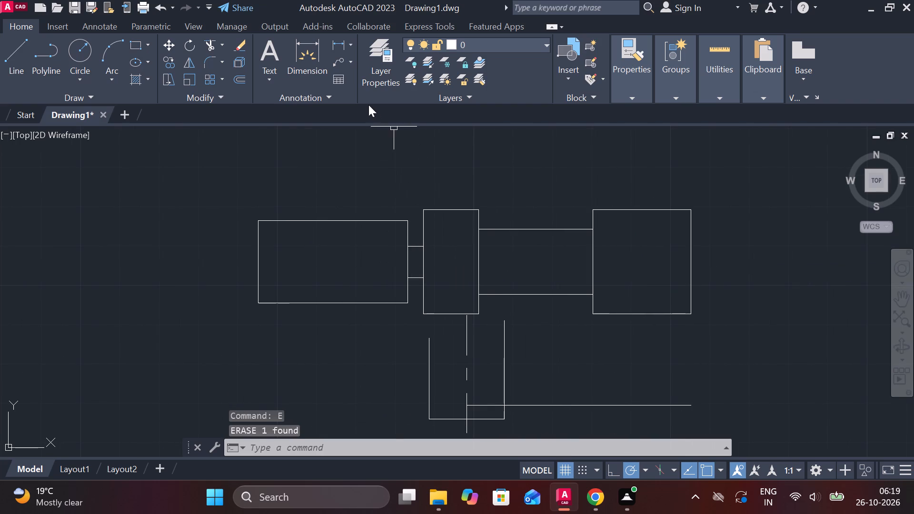
type("cen")
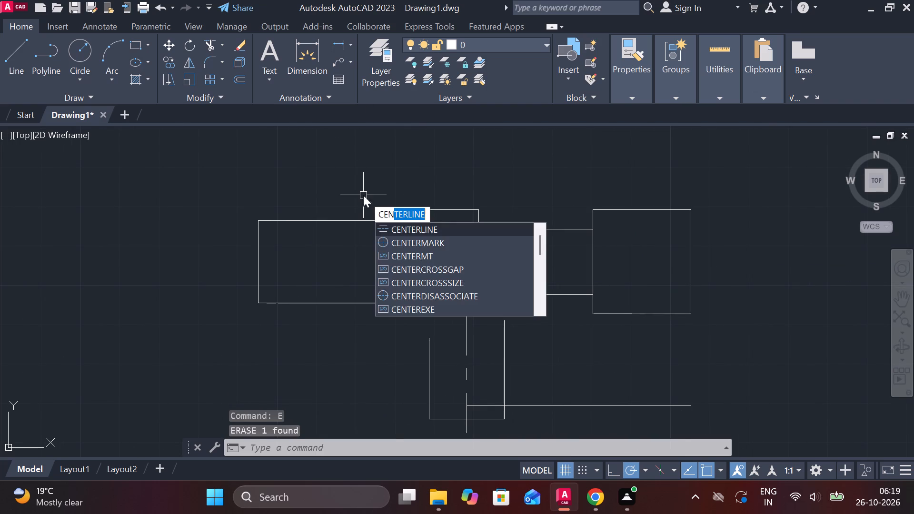
left_click(422, 224)
left_click(351, 221)
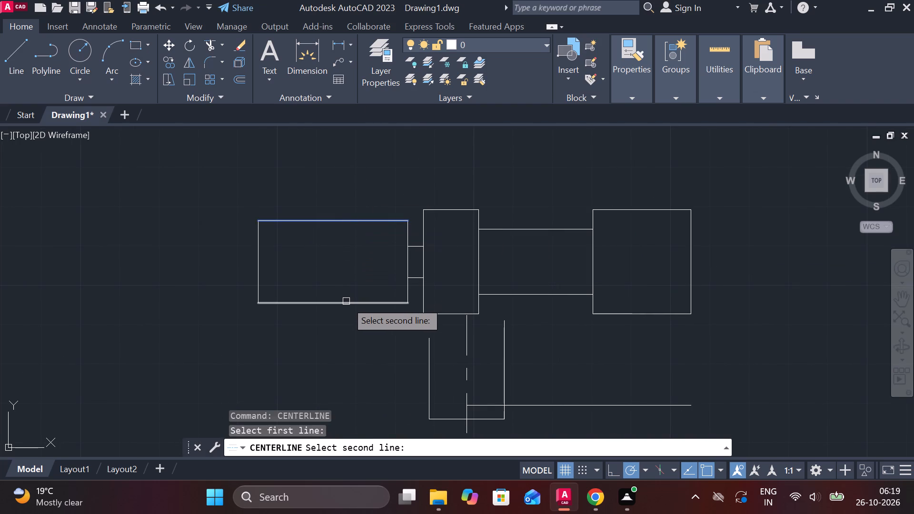
left_click(346, 303)
Stretch the centerline's ends so it runs through the whole shaft and extends beyond the outermost right and left edges.
left_click(379, 263)
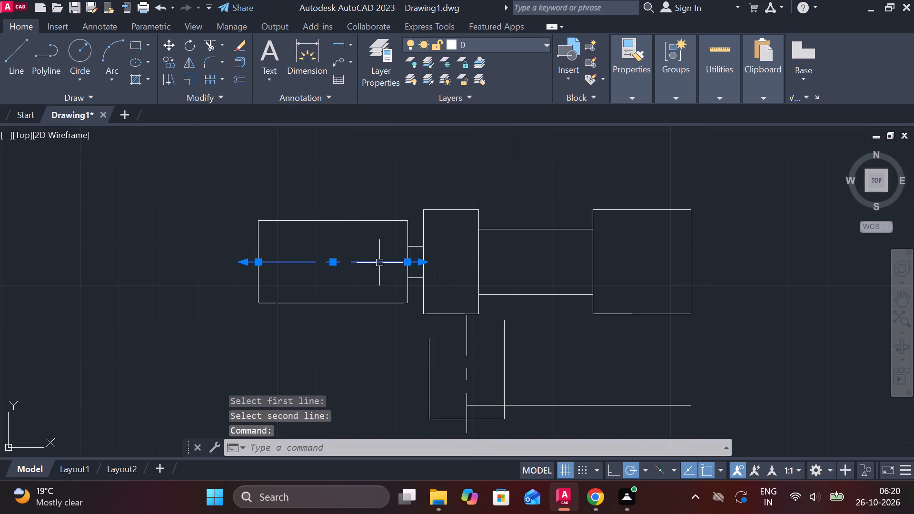
left_click(423, 263)
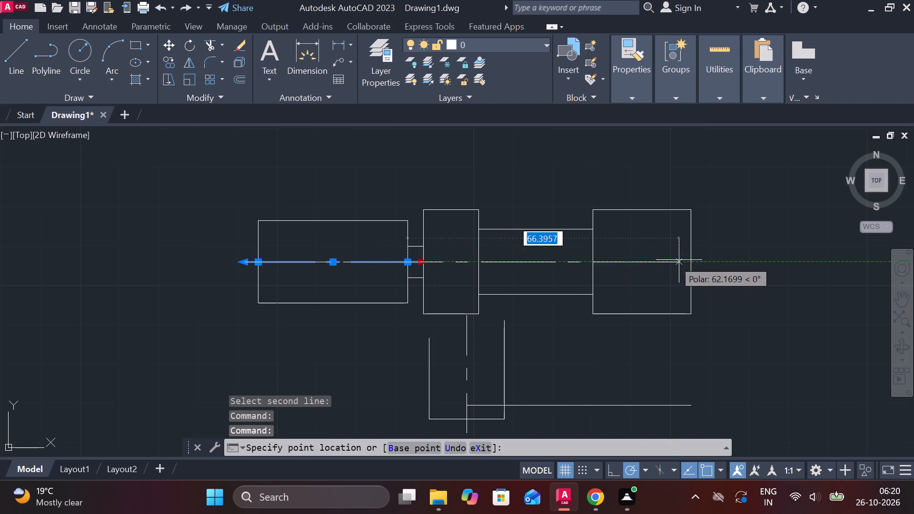
left_click(747, 258)
left_click(241, 260)
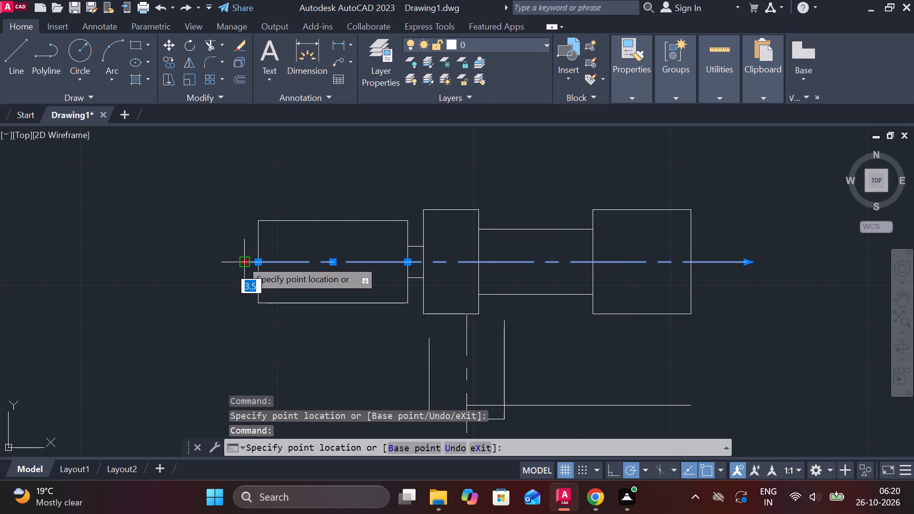
left_click(199, 258)
middle_click_drag(545, 327, 534, 287)
key("Escape")
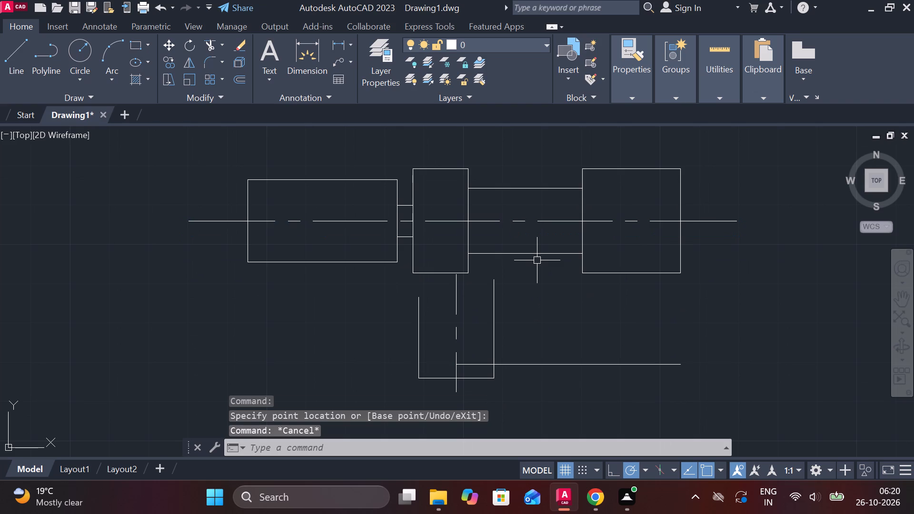
Erase the horizontal line crossing the U-shaped outline below the shaft.
middle_click_drag(524, 314, 520, 249)
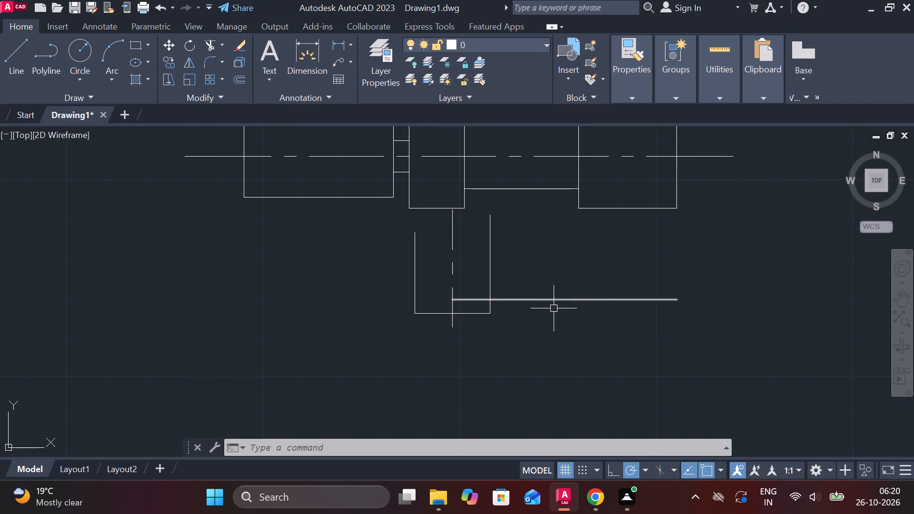
left_click(542, 302)
type("e")
key("space")
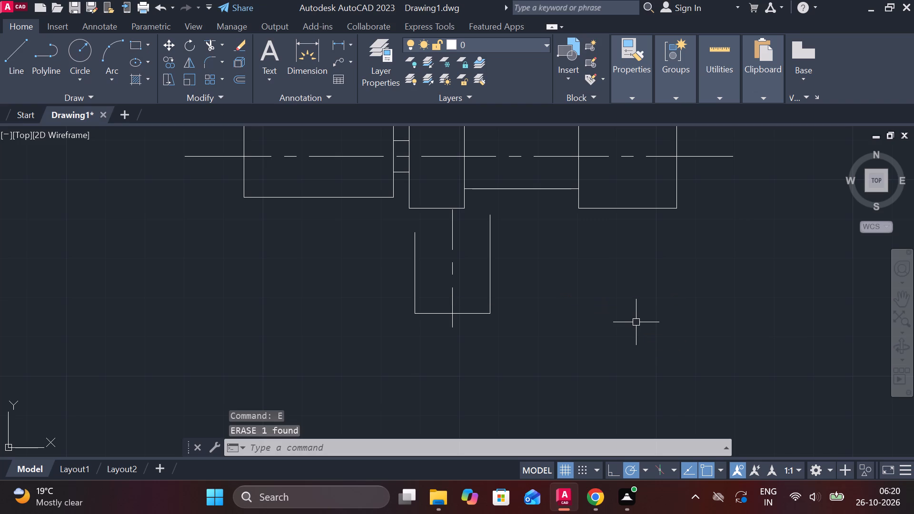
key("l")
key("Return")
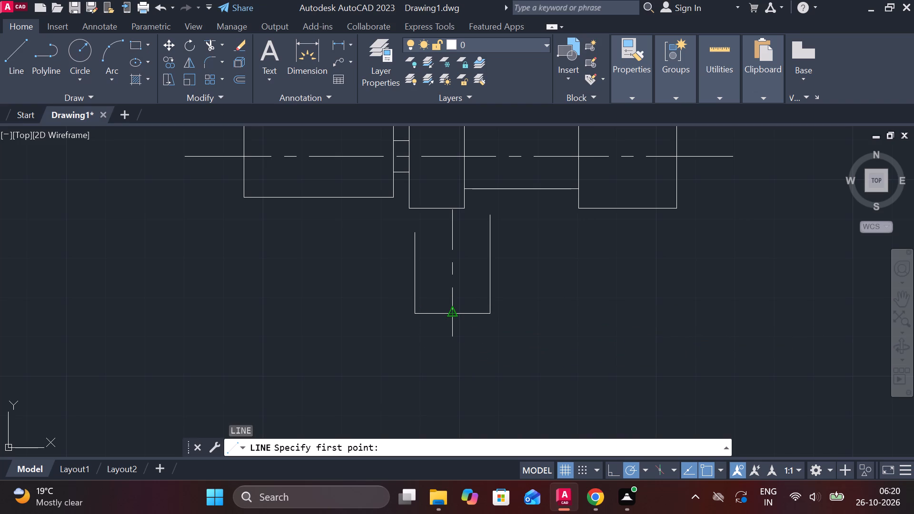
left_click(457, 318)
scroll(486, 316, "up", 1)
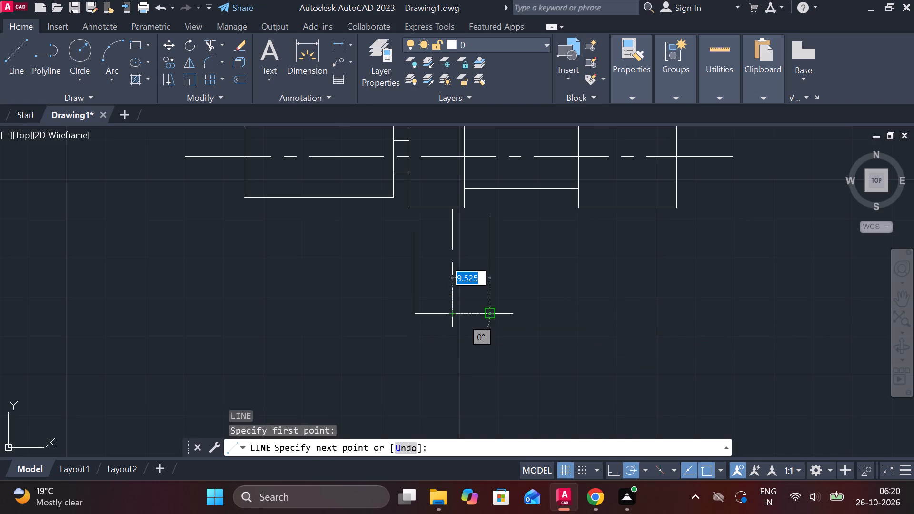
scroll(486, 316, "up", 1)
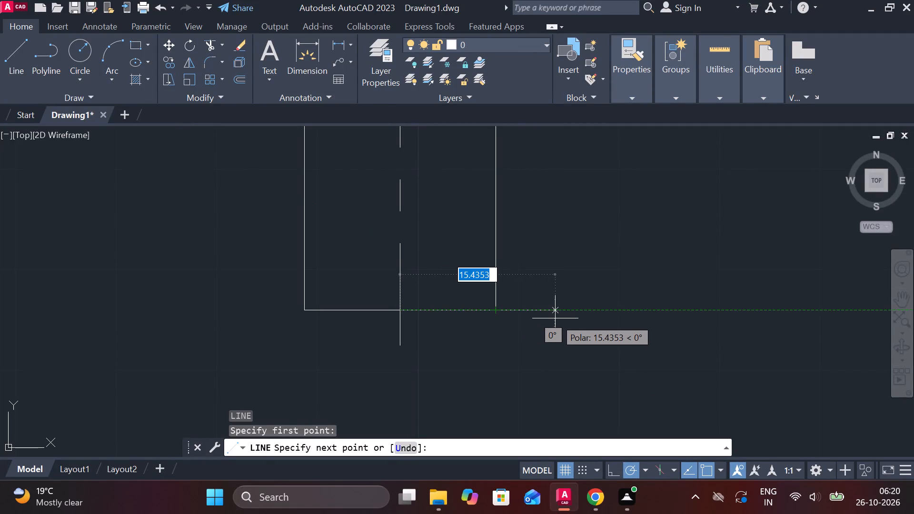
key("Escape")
Erase the two vertical sides of the U-shaped outline below the shaft.
scroll(525, 295, "down", 2)
left_click(515, 280)
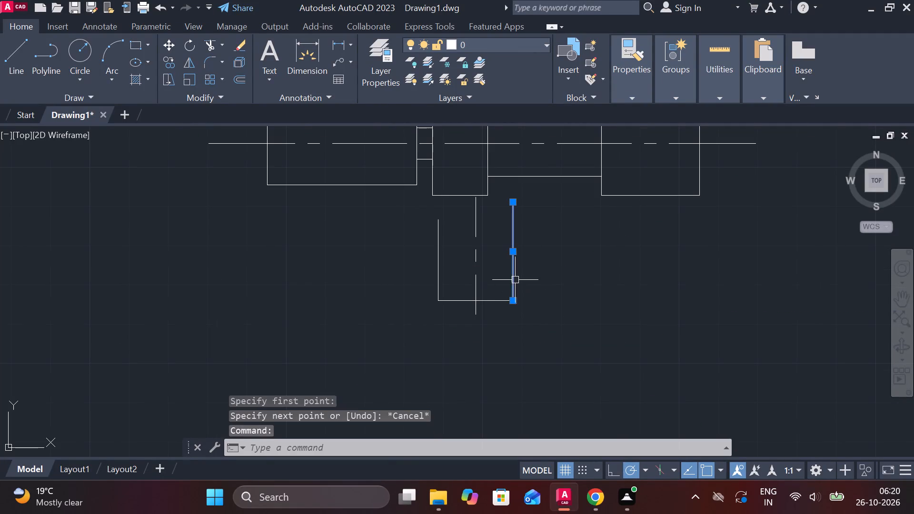
left_click(437, 258)
key("e")
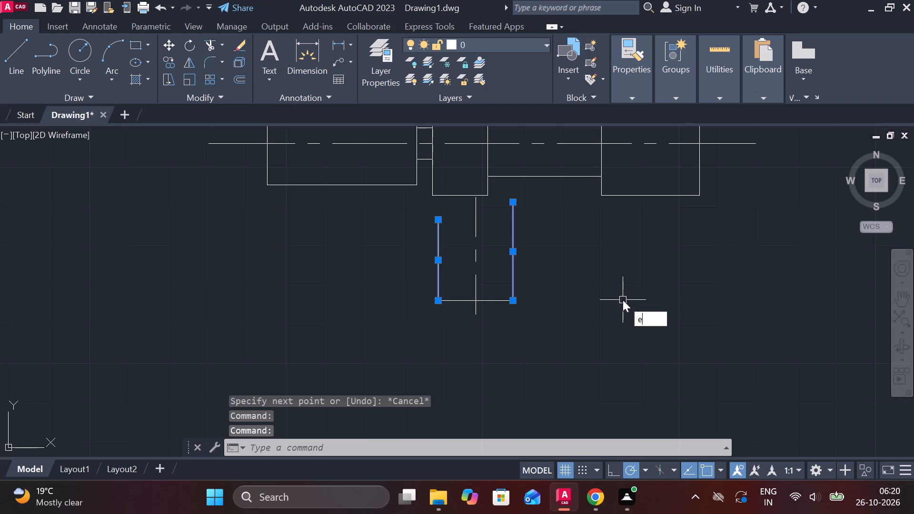
key("space")
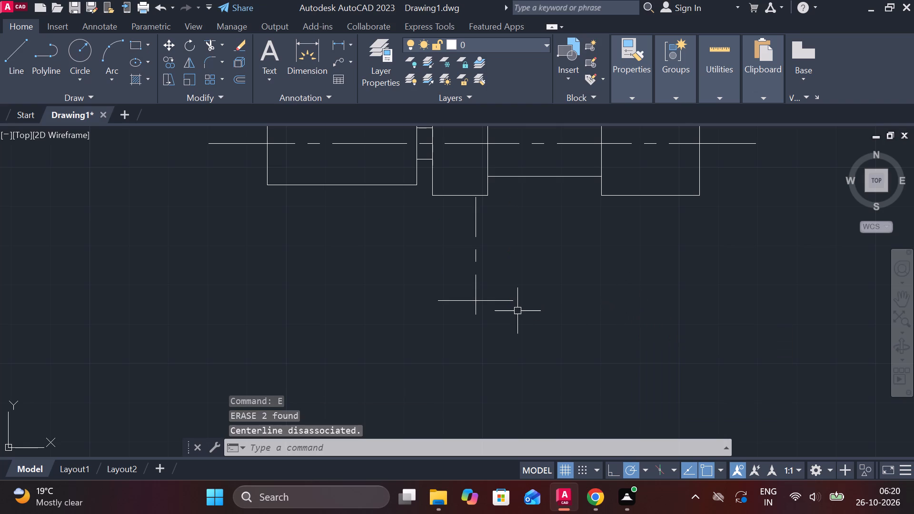
Draw connected lines from the base line's midpoint on the centerline: 8 units right, 12 up, and 16 left.
left_click(486, 299)
scroll(492, 294, "up", 2)
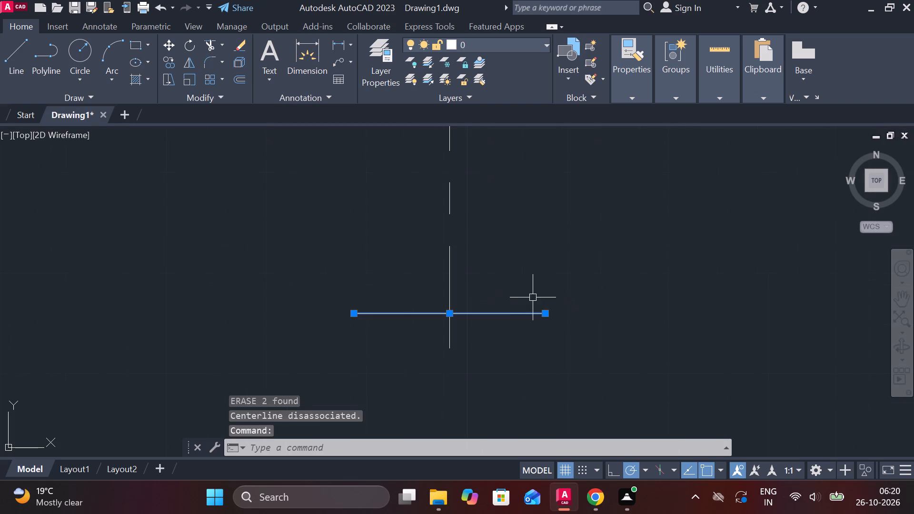
key("Escape")
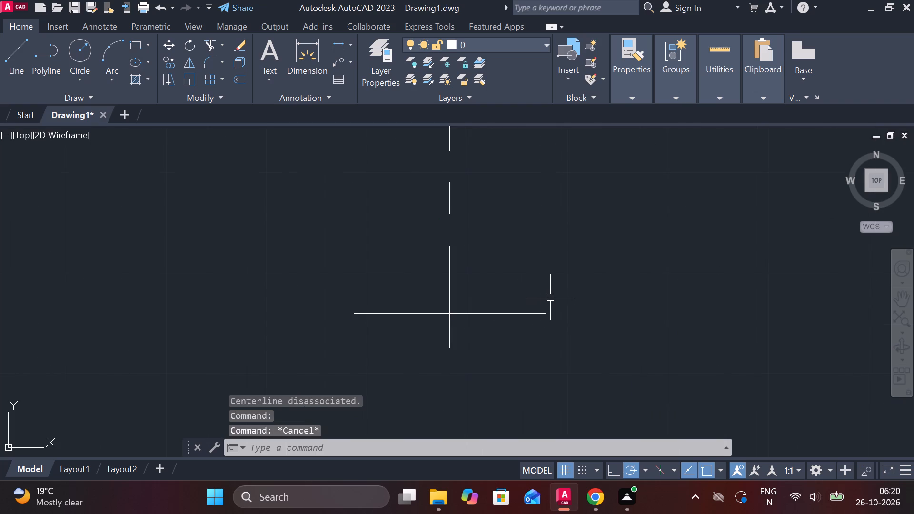
key("l")
key("Return")
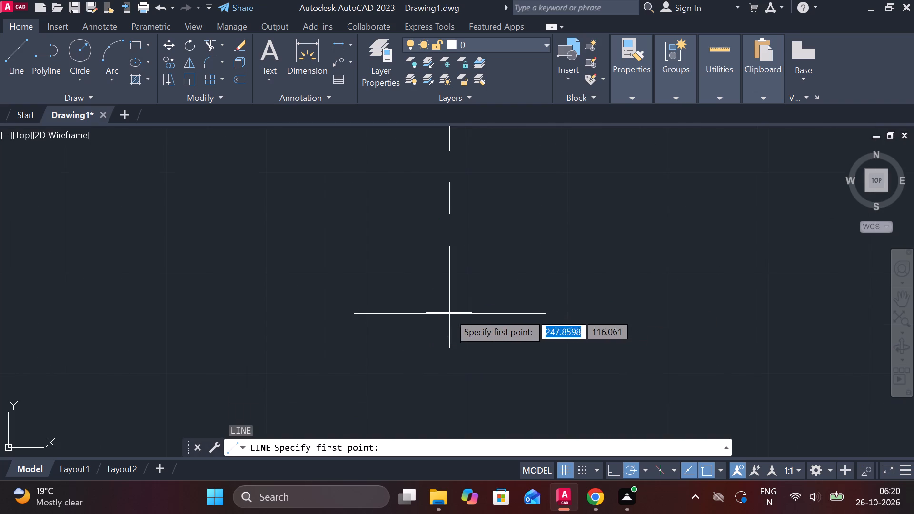
left_click(457, 313)
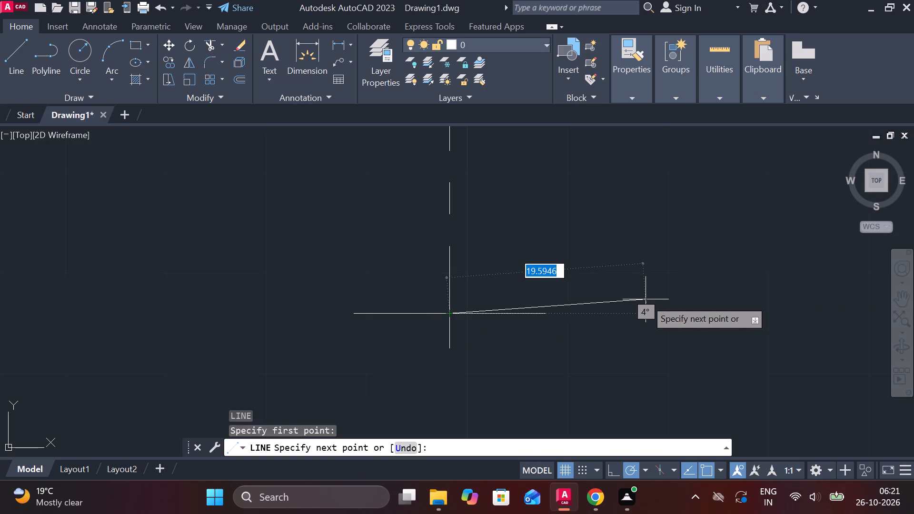
key("8")
key("Return")
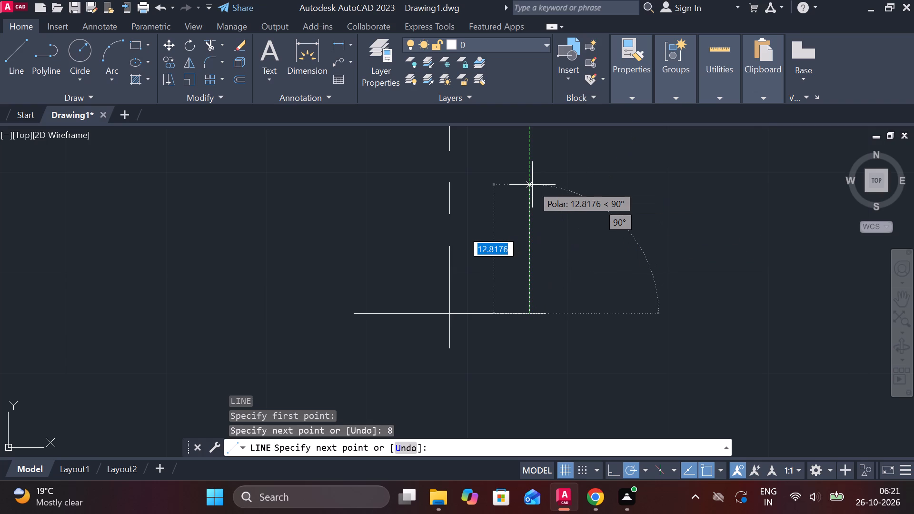
type("12")
key("space")
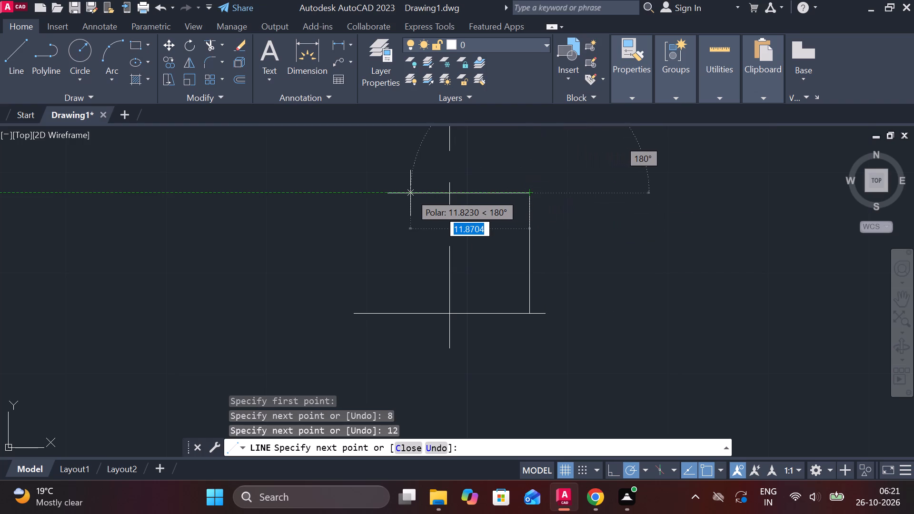
type("16")
key("space")
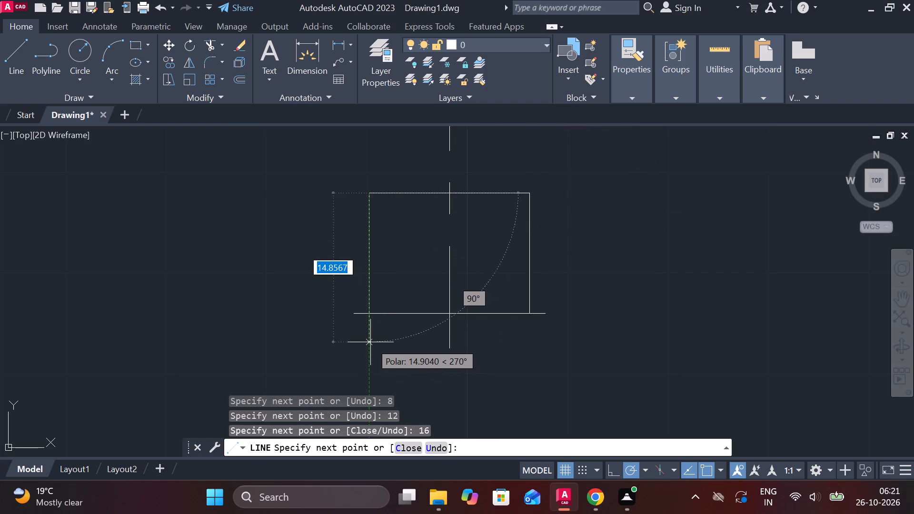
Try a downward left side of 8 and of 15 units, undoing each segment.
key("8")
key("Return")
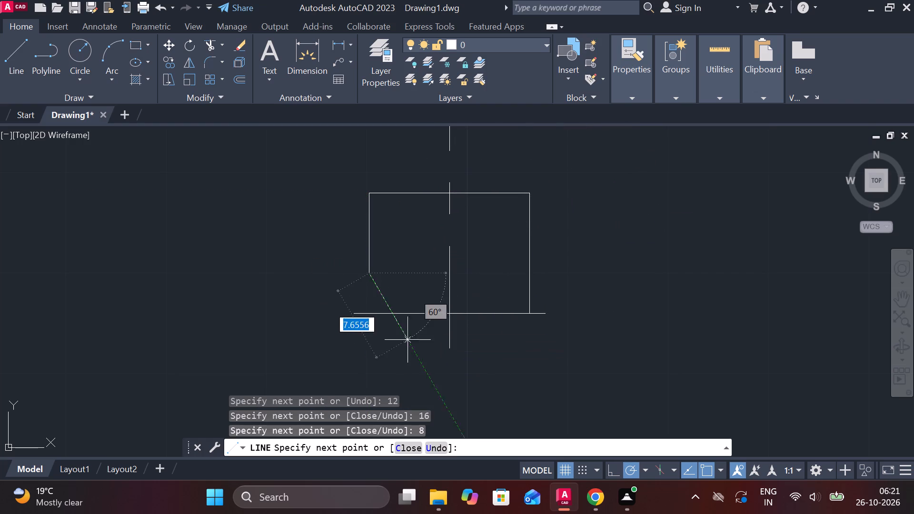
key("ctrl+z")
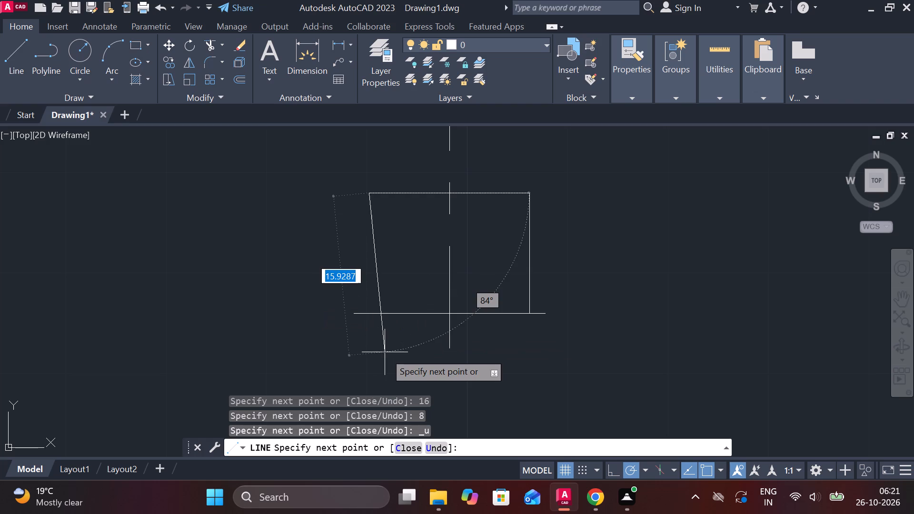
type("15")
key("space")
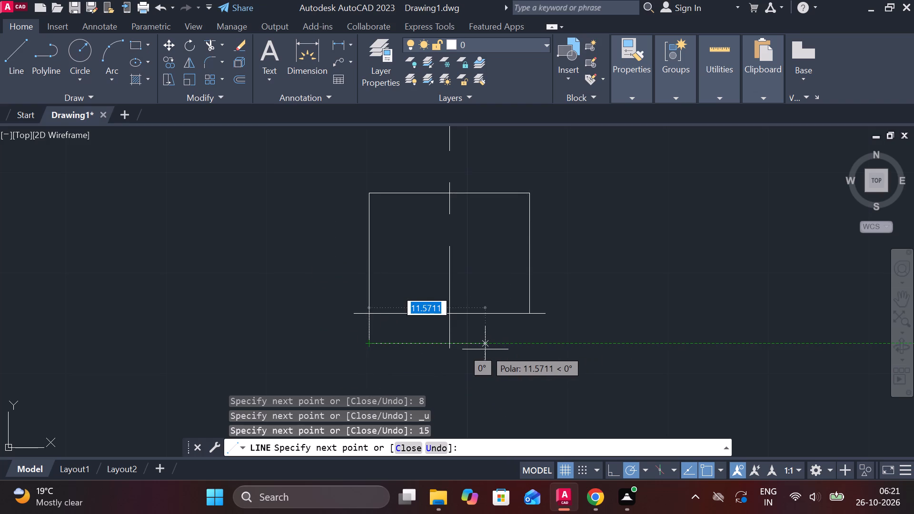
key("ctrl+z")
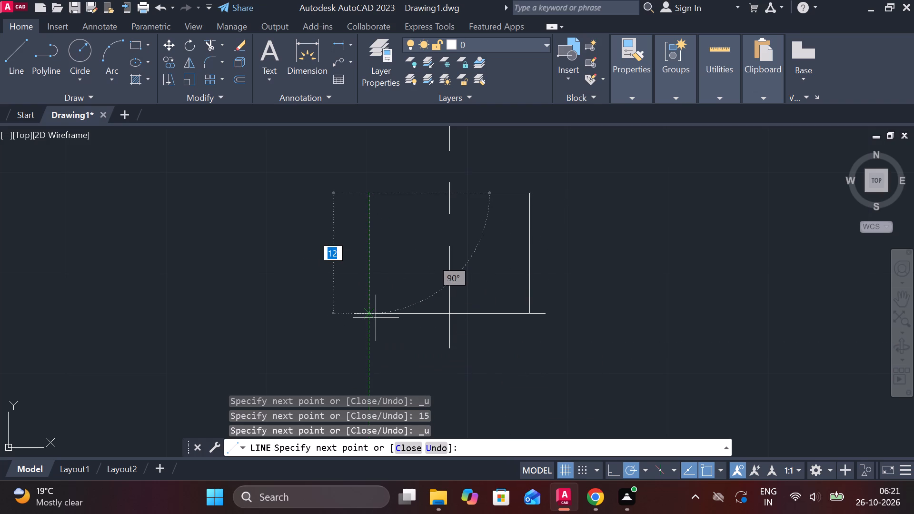
Draw the left side 12 units downward and end the line.
type("12")
key("space")
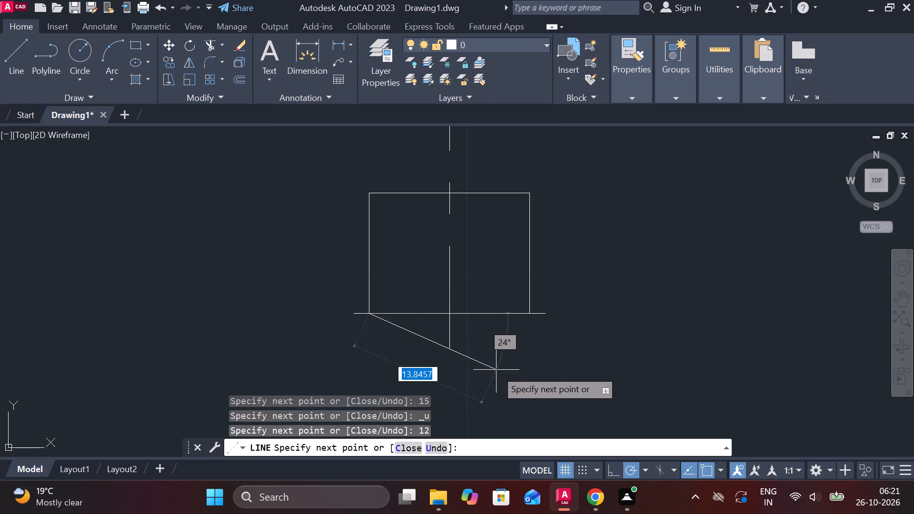
key("Escape")
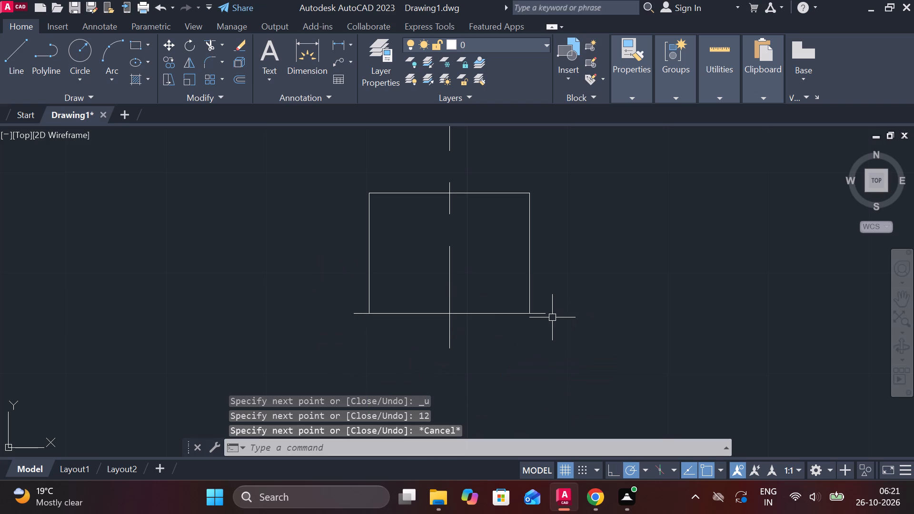
Erase the old base line that extends past both sides of the new rectangle.
left_click(546, 313)
type("e")
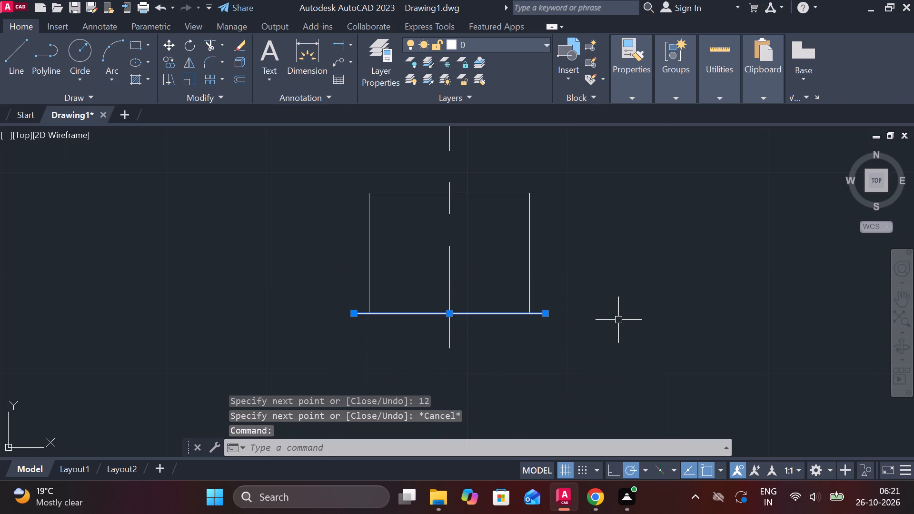
key("space")
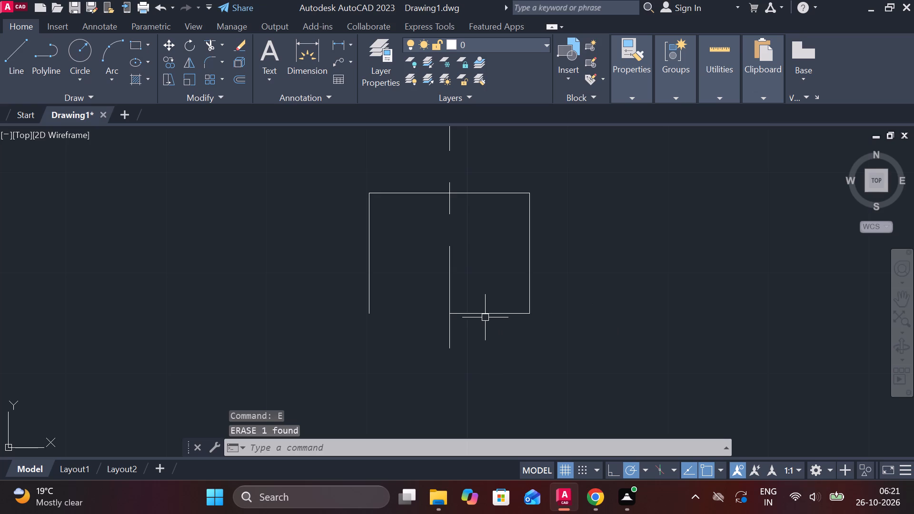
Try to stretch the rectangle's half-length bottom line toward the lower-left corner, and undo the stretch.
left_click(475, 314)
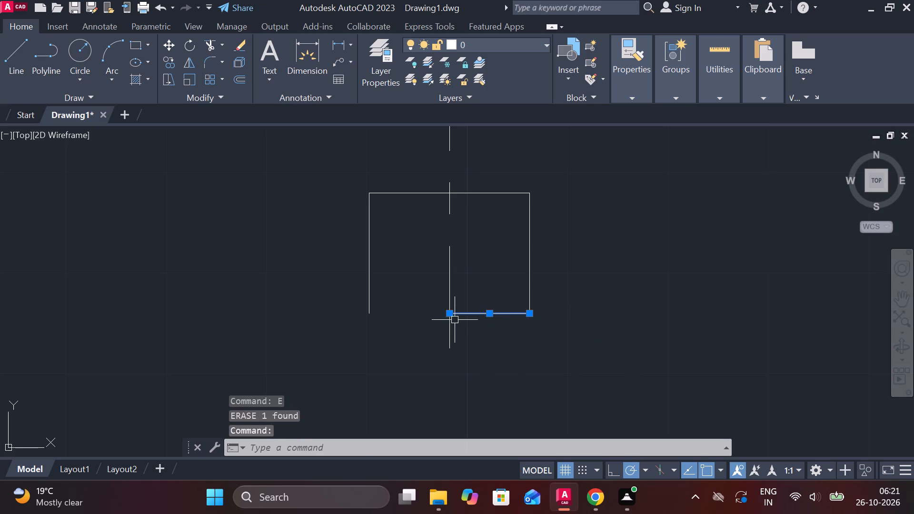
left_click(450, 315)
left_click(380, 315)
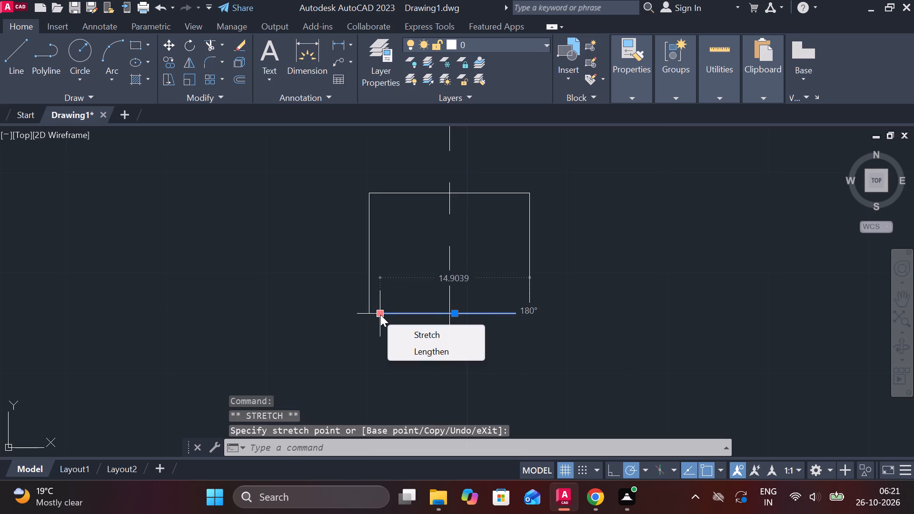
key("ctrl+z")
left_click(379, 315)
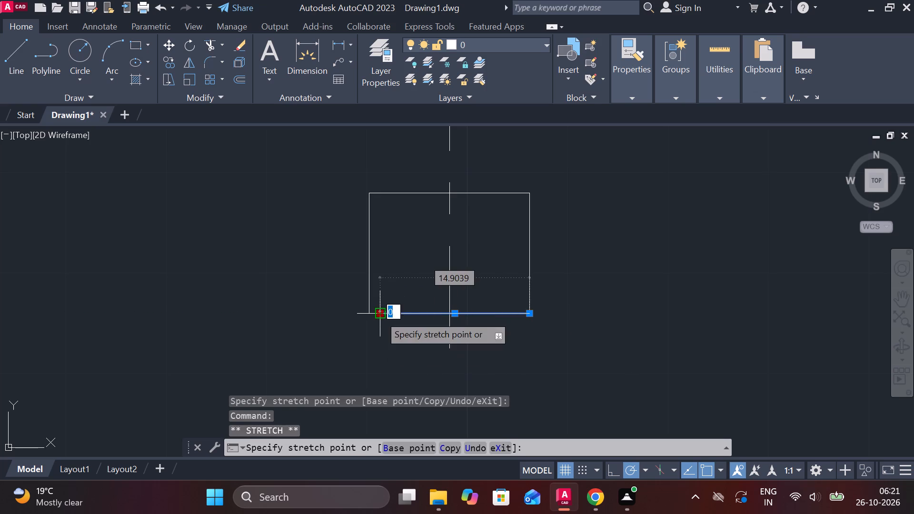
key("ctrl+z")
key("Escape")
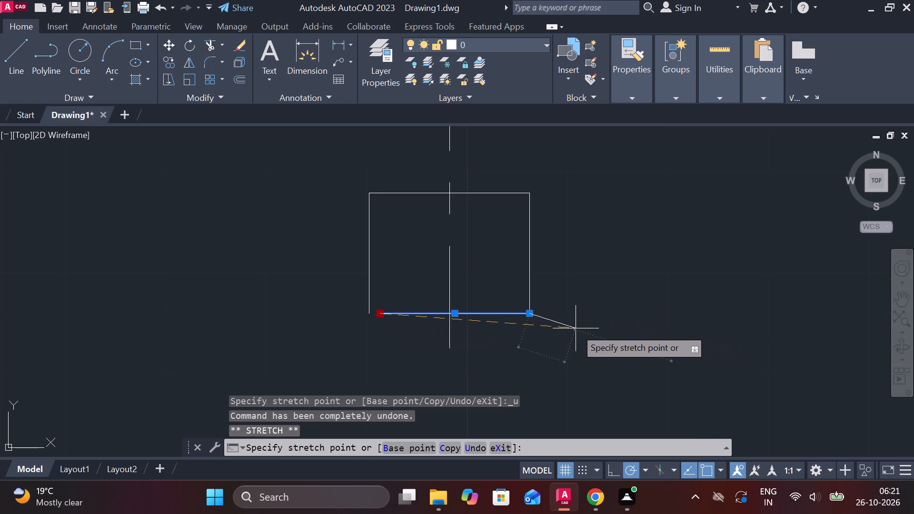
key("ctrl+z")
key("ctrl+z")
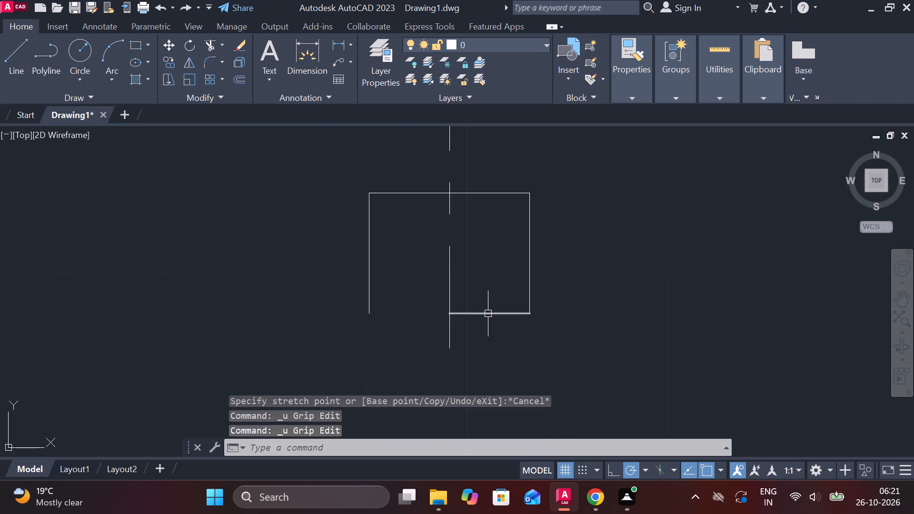
Stretch the bottom line's inner end to the foot of the left side to close the rectangle.
left_click(488, 314)
left_click(451, 315)
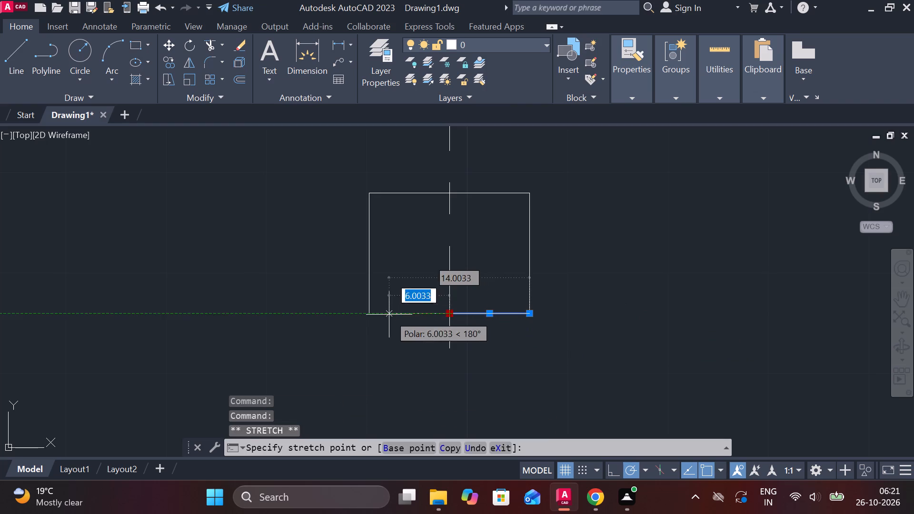
left_click(373, 315)
key("Escape")
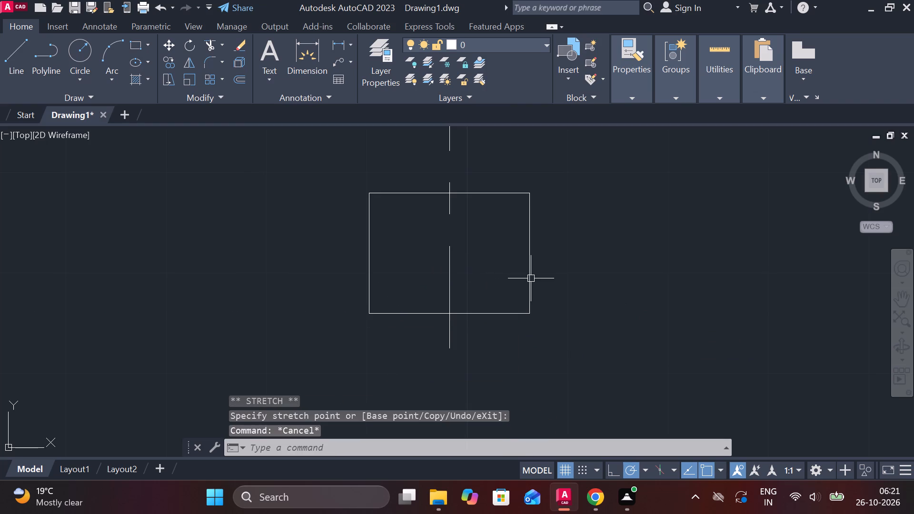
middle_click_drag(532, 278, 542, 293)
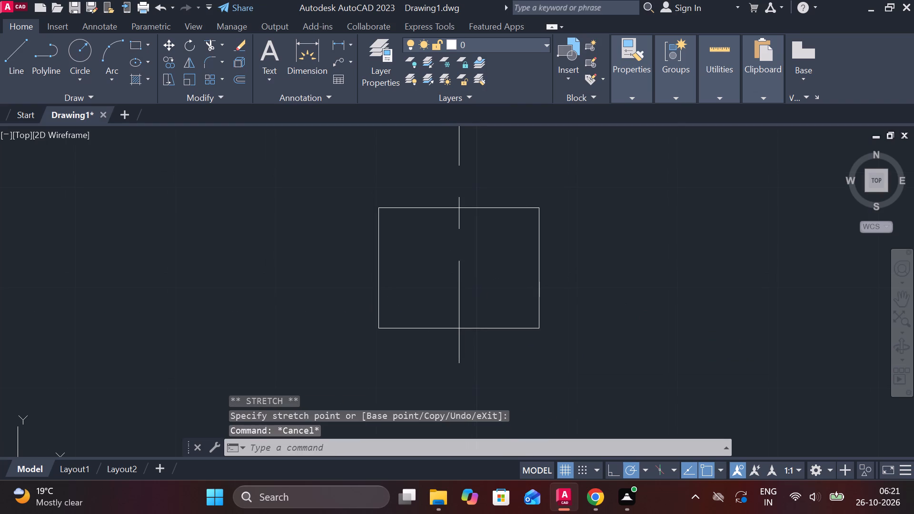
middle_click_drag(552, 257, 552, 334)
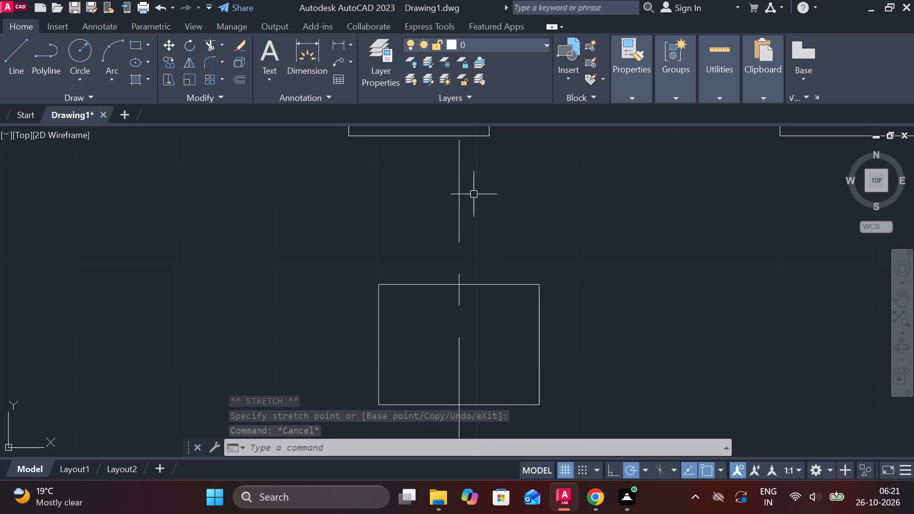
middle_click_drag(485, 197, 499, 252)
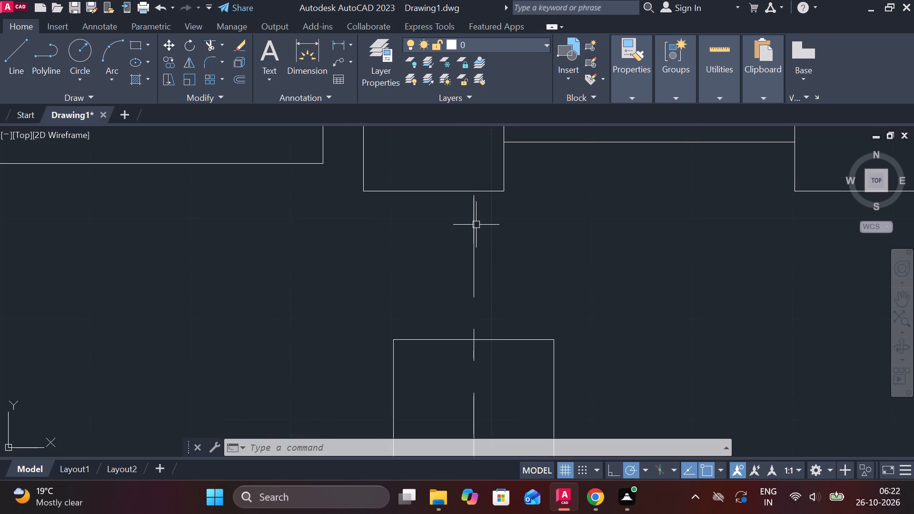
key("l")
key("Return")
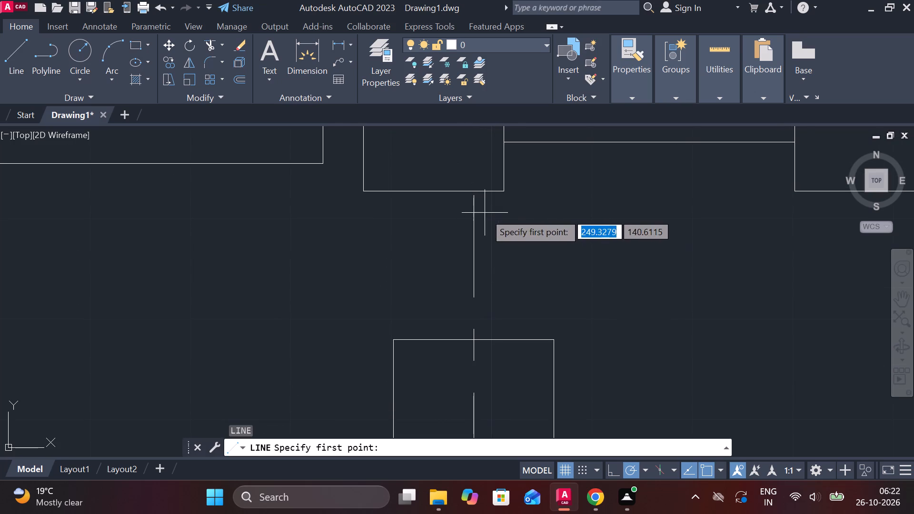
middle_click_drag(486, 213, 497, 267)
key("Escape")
Lengthen the vertical centerline upward through the shaft's narrow collar to just beyond its upper edge.
left_click(482, 267)
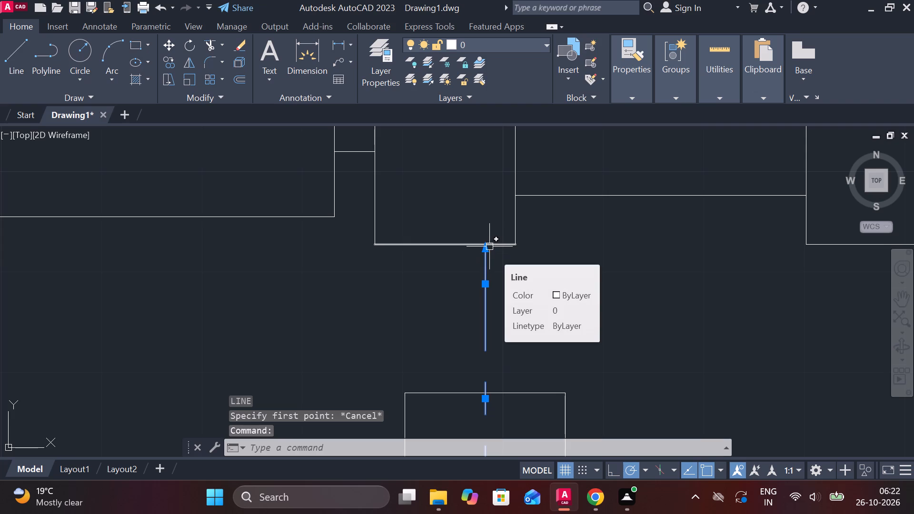
left_click(483, 247)
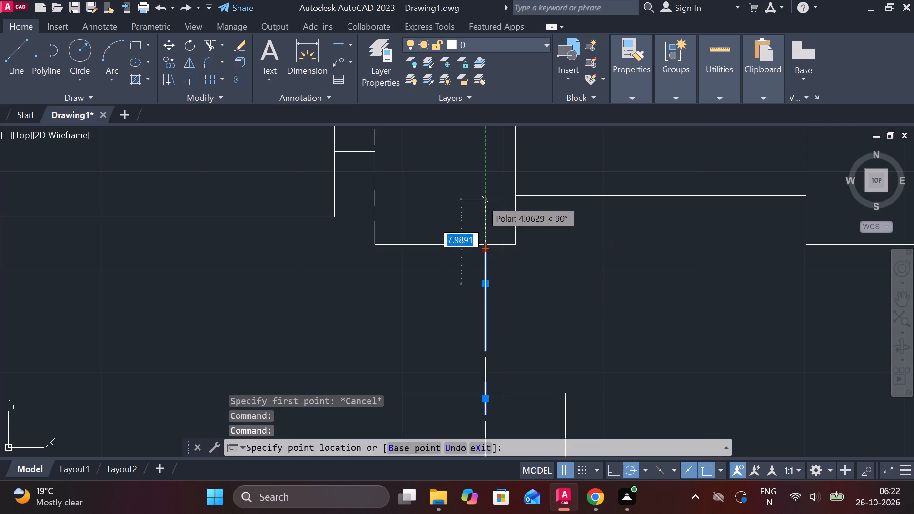
scroll(477, 168, "down", 1)
middle_click_drag(477, 171, 462, 299)
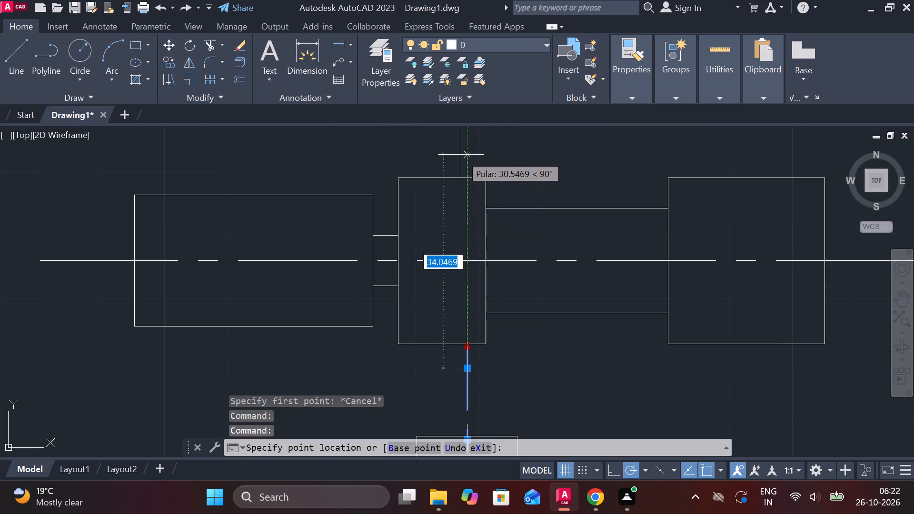
left_click(461, 148)
key("Escape")
Draw a vertical line from the collar's lower edge, 3 right of the vertical centerline, down to the block's top edge.
middle_click_drag(543, 301, 542, 250)
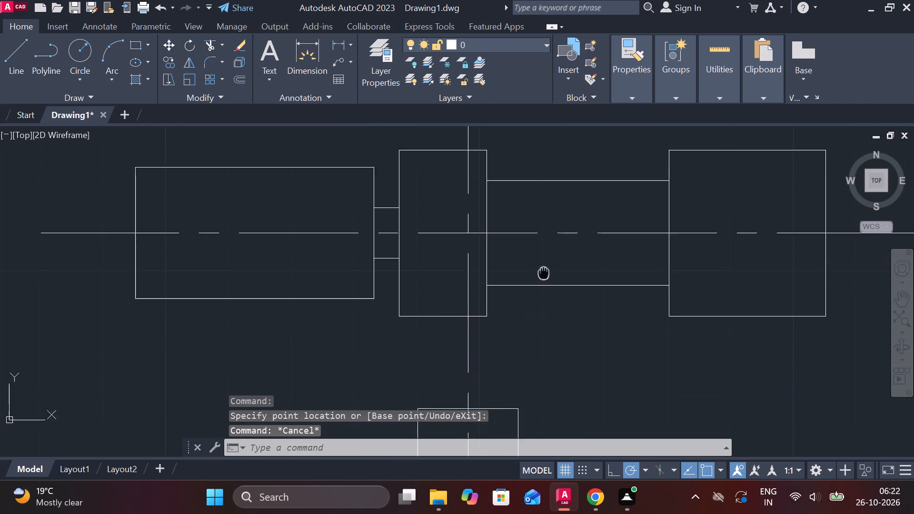
middle_click_drag(542, 250, 535, 186)
scroll(511, 231, "up", 1)
key("l")
key("Return")
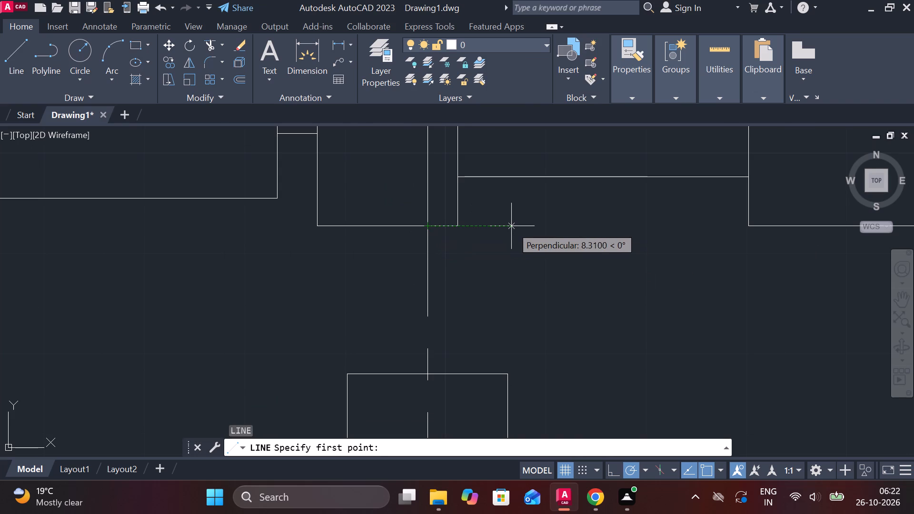
type("3")
key("space")
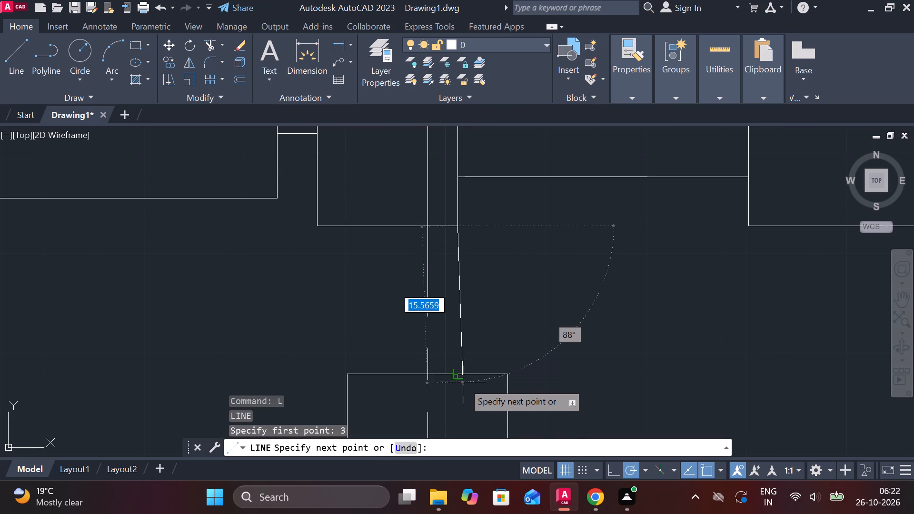
left_click(460, 373)
key("Escape")
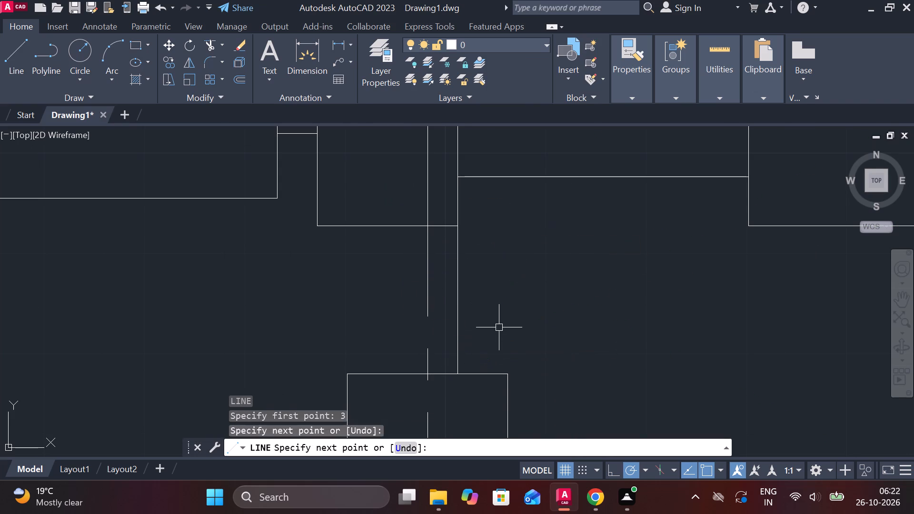
Offset the new vertical line by 6 to the other side of the centerline to form the stem.
left_click(459, 277)
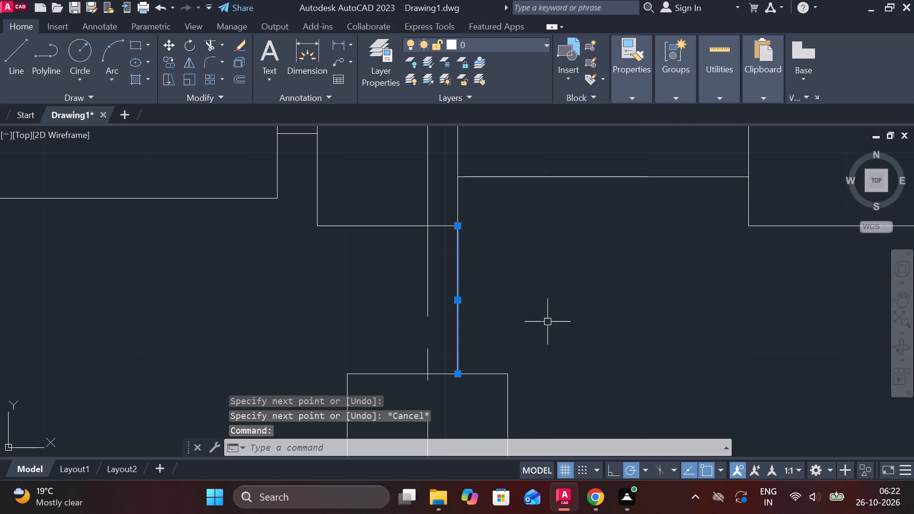
key("o")
key("Return")
key("Return")
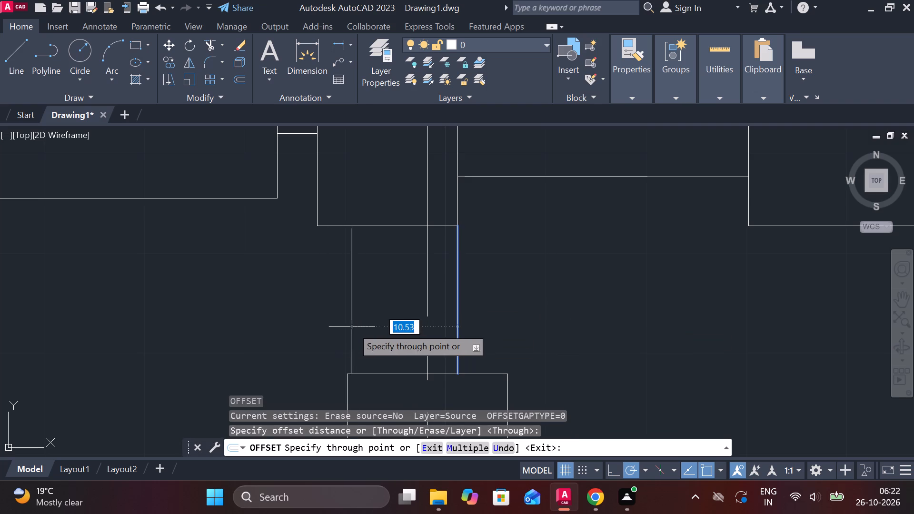
key("6")
key("Return")
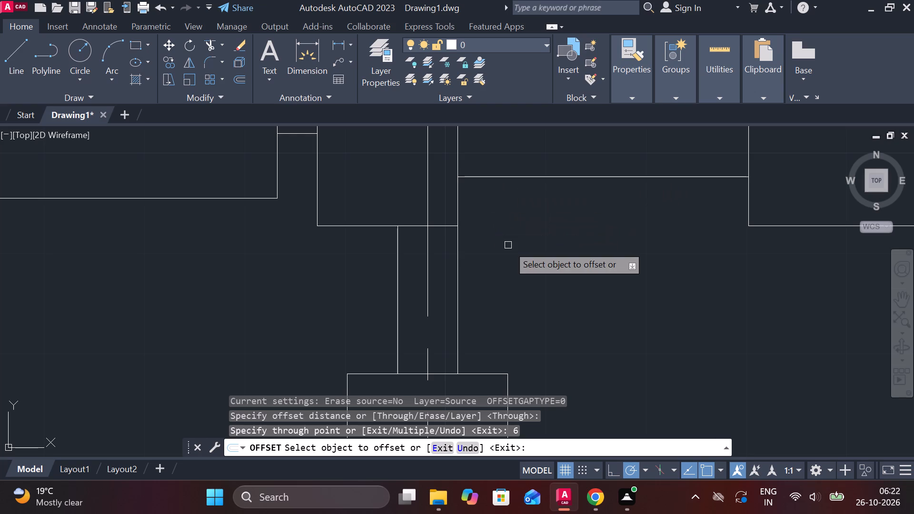
scroll(552, 299, "down", 2)
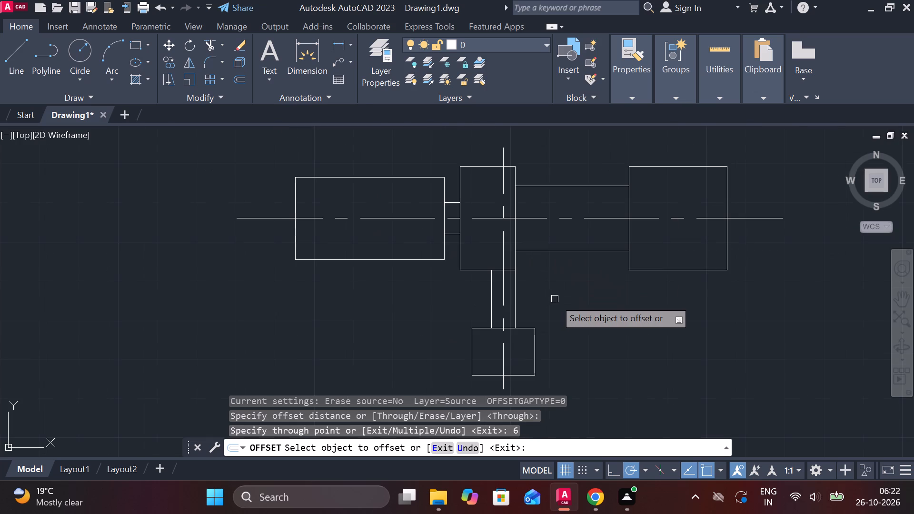
key("Escape")
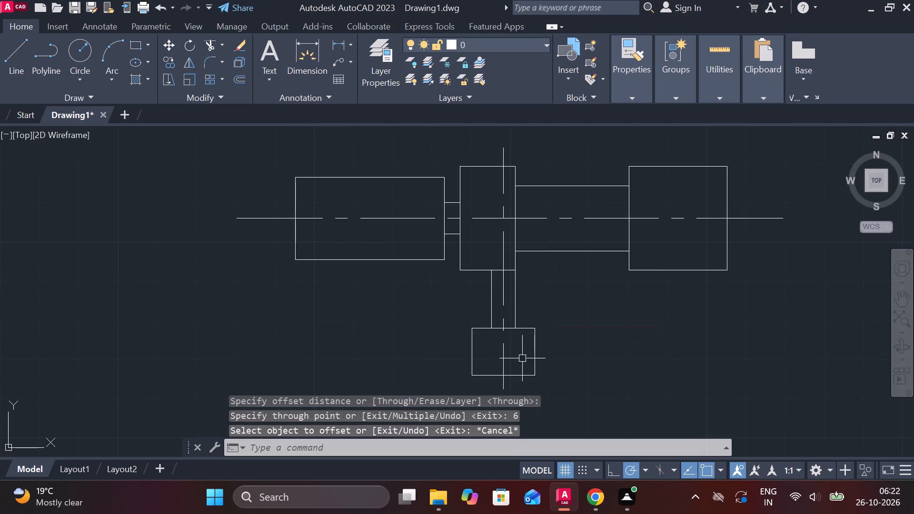
Offset the block's bottom line upward by 15, so the copy crosses the stem above the block.
left_click(518, 376)
key("o")
key("Return")
key("Return")
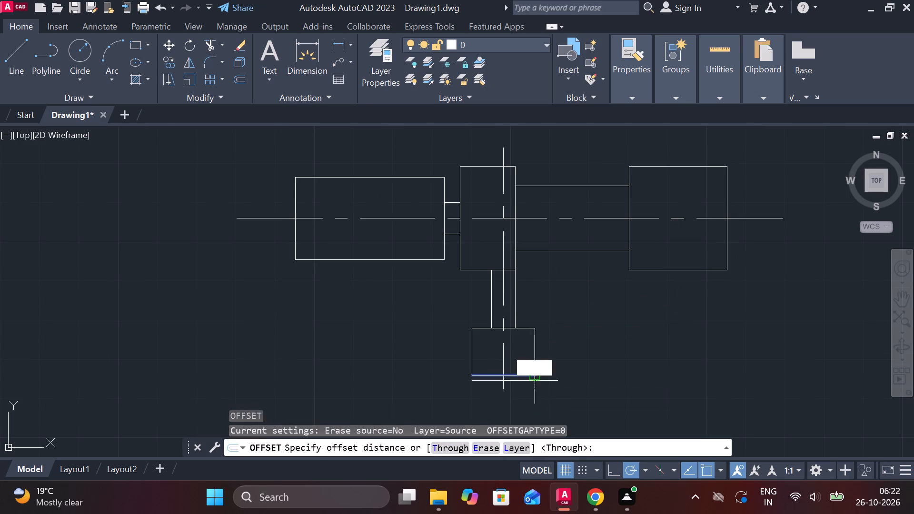
type("15")
key("space")
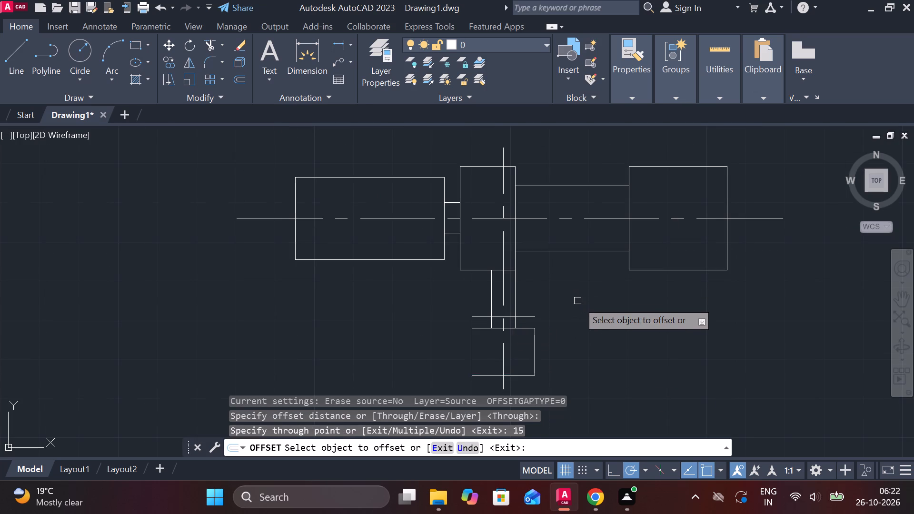
scroll(495, 348, "up", 1)
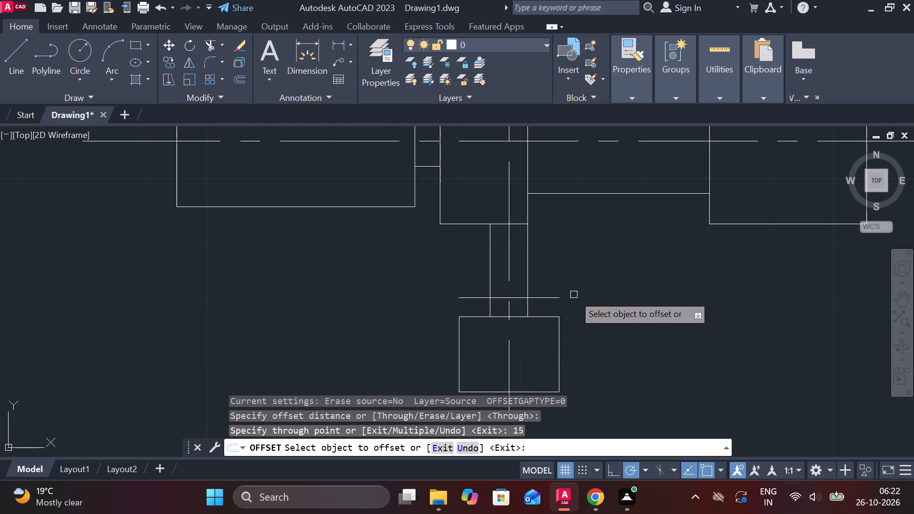
key("Escape")
Draw two sloping lines from the stem's intersections with the offset line to the block's top corners.
key("l")
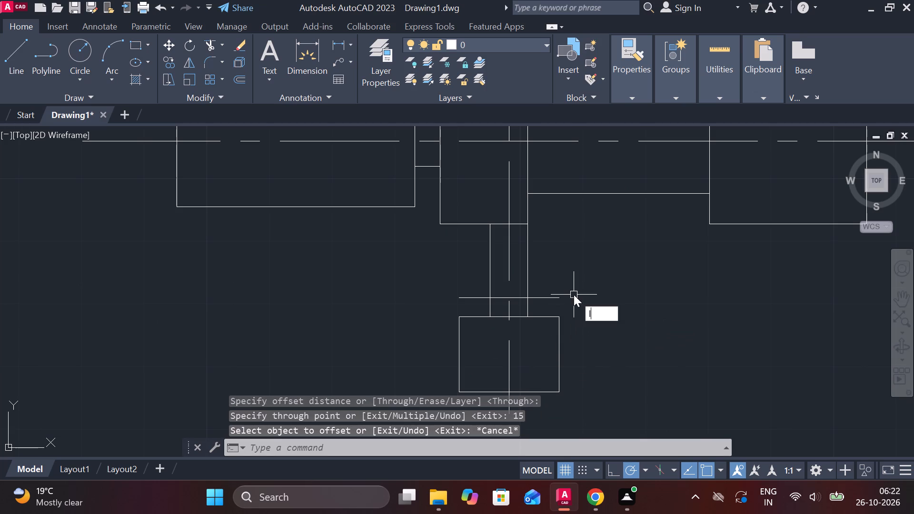
key("Return")
scroll(542, 294, "up", 2)
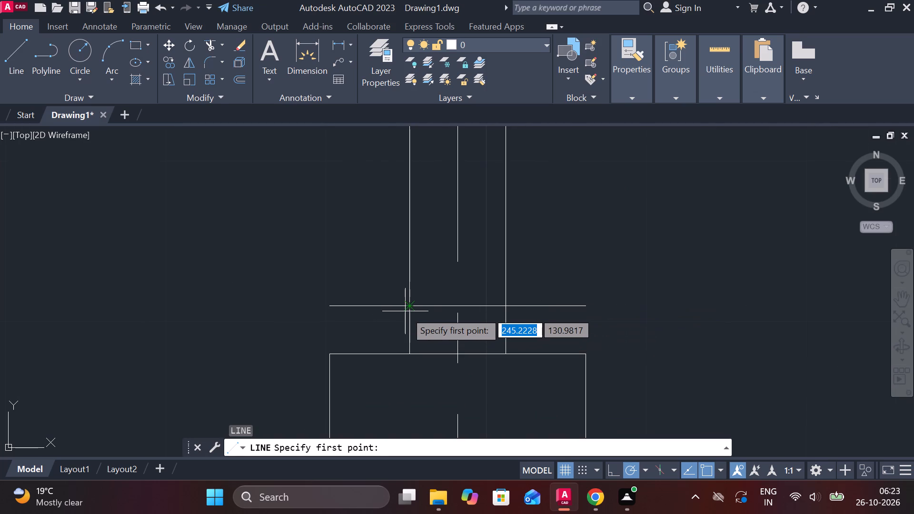
left_click(411, 309)
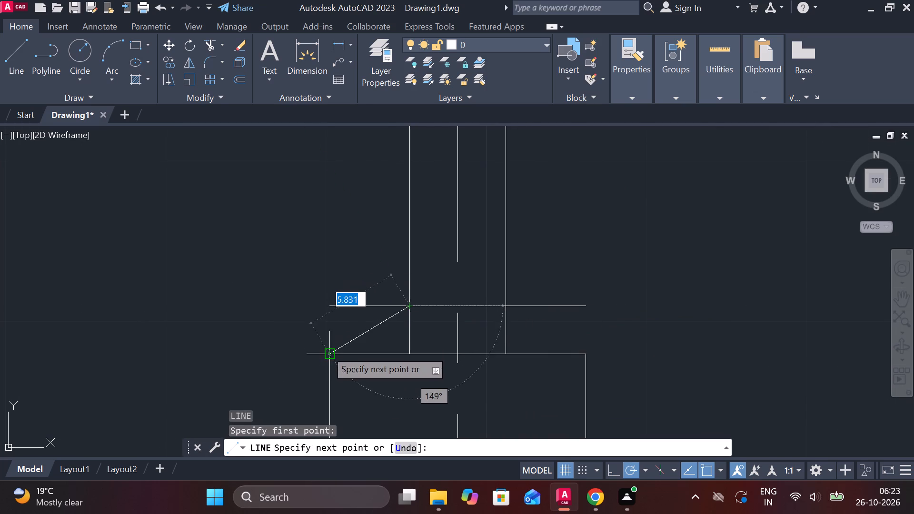
left_click(326, 350)
key("Escape")
key("space")
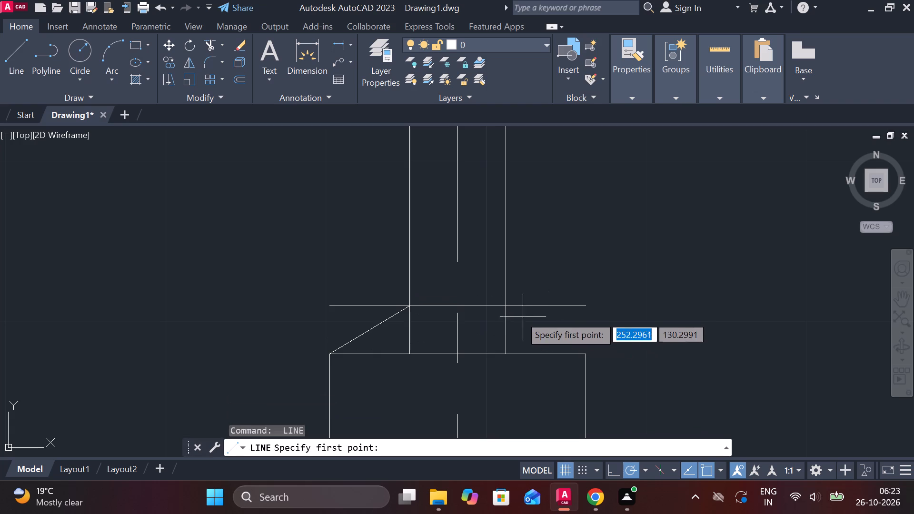
left_click(509, 310)
left_click(584, 357)
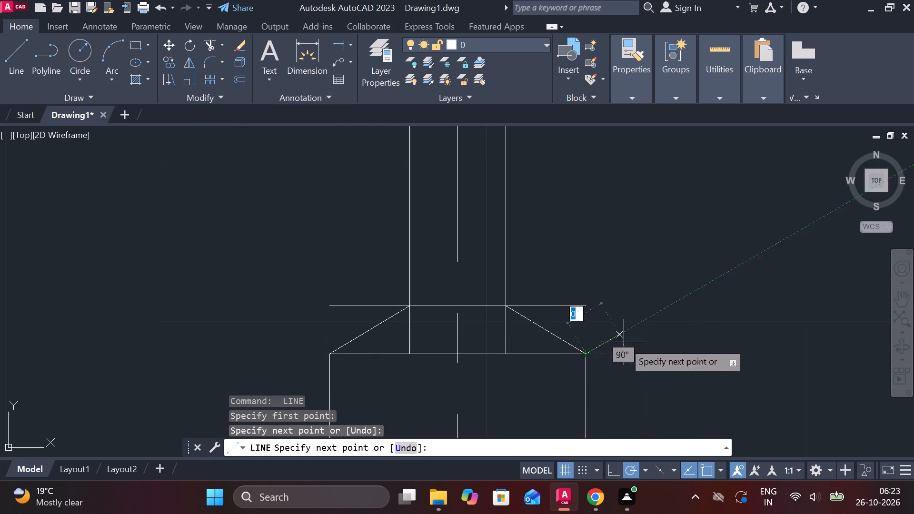
key("grave")
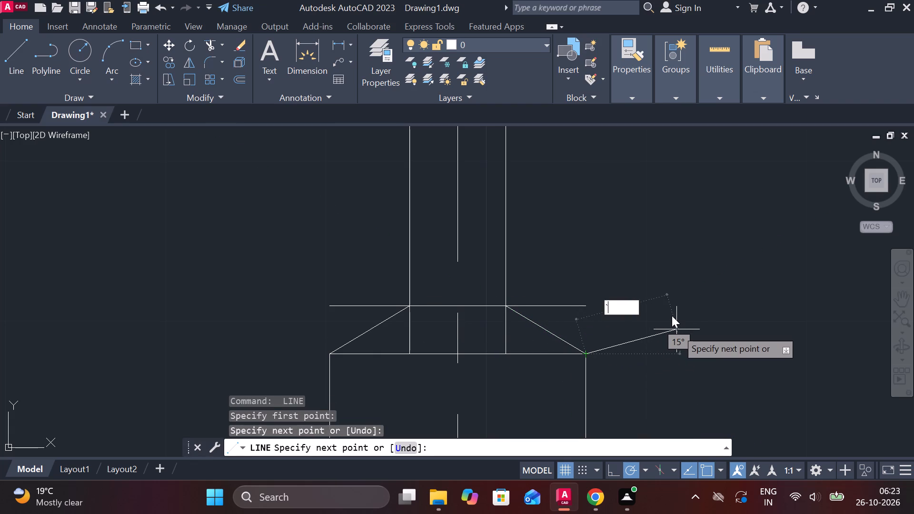
key("Escape")
key("Escape")
Trim the offset line's ends outside the stem and both stem sides inside the tapered section.
type("tr")
key("space")
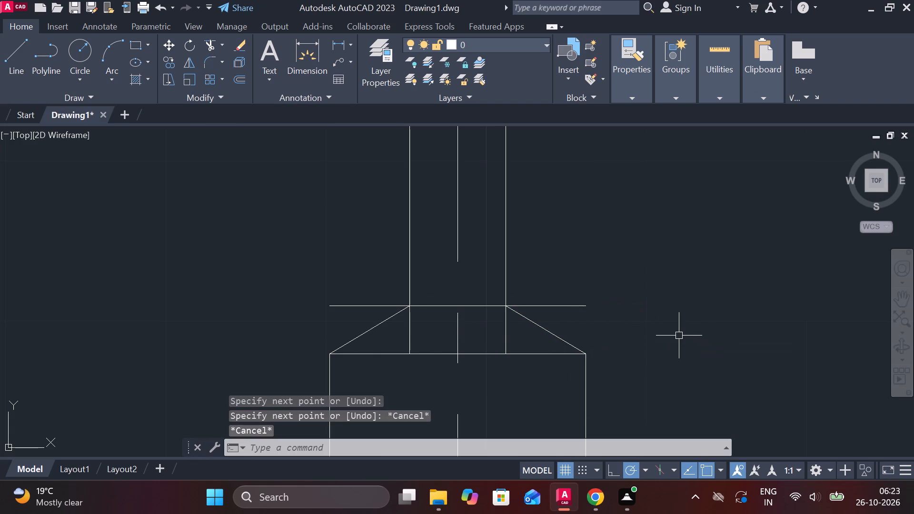
left_click(529, 300)
left_click(575, 308)
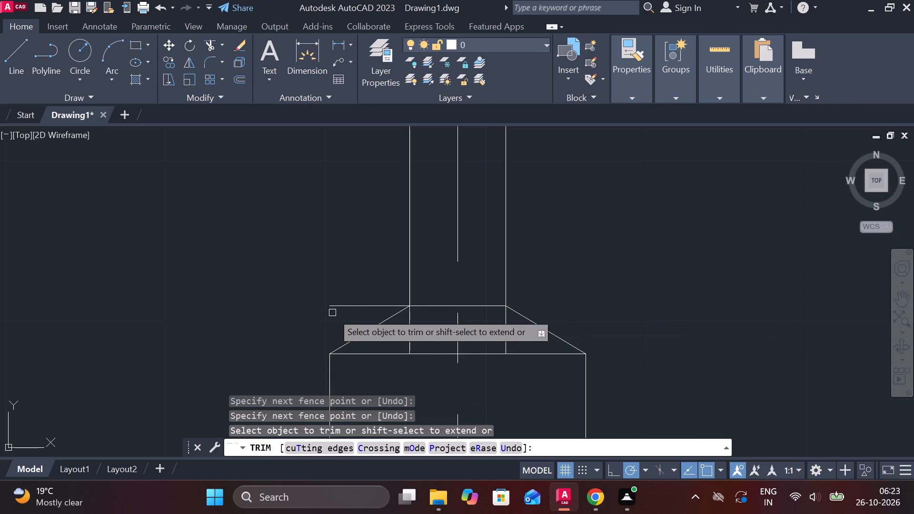
left_click(362, 308)
scroll(375, 284, "down", 2)
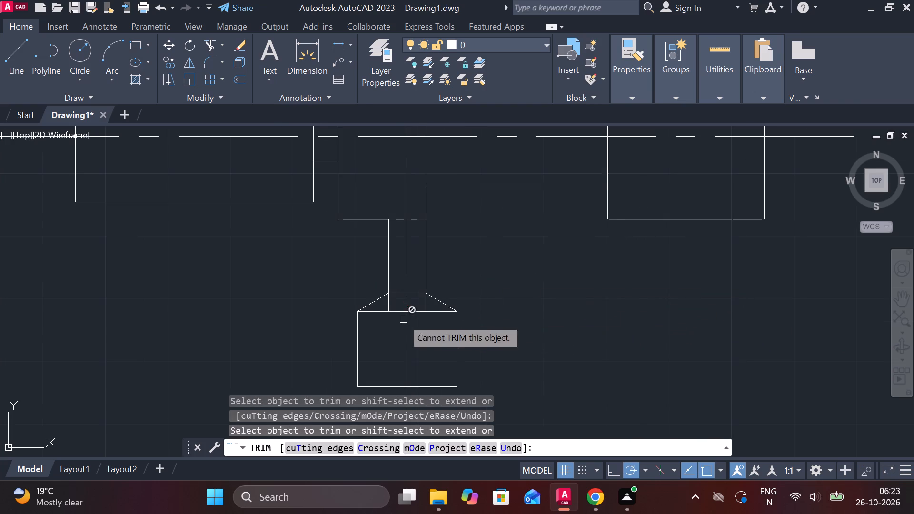
scroll(398, 305, "up", 2)
left_click(468, 289)
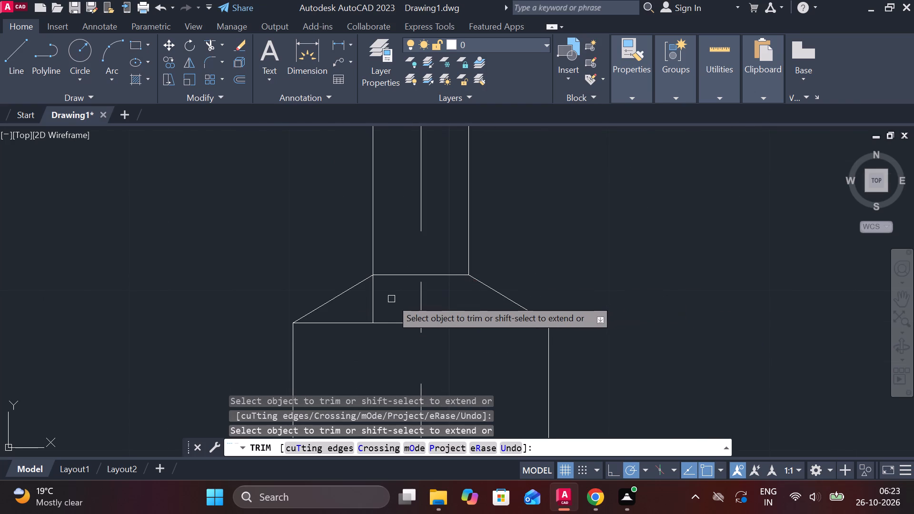
left_click(373, 300)
scroll(517, 287, "down", 2)
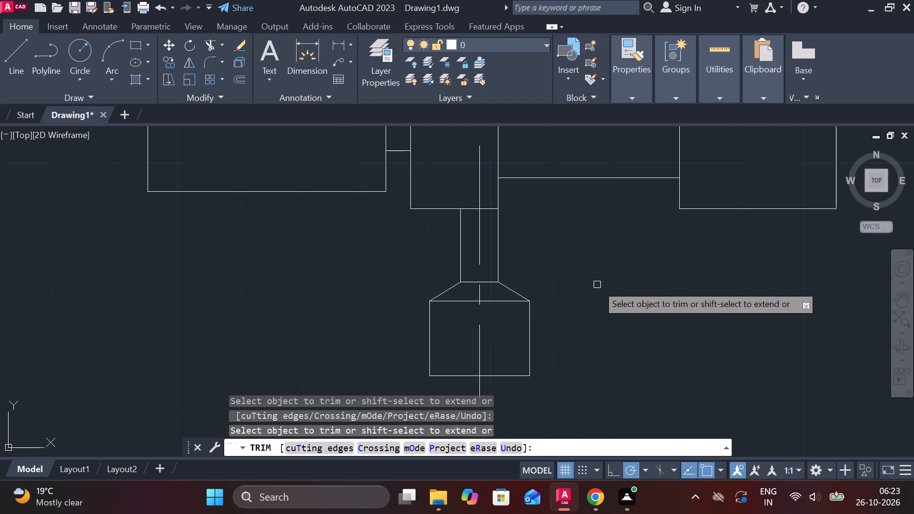
middle_click_drag(566, 285, 580, 315)
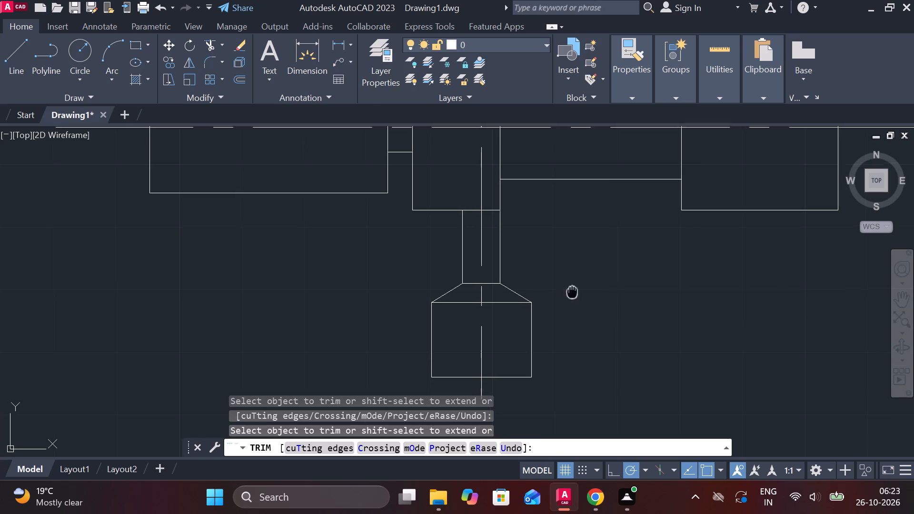
middle_click_drag(580, 315, 590, 344)
scroll(566, 284, "up", 2)
middle_click_drag(551, 281, 740, 324)
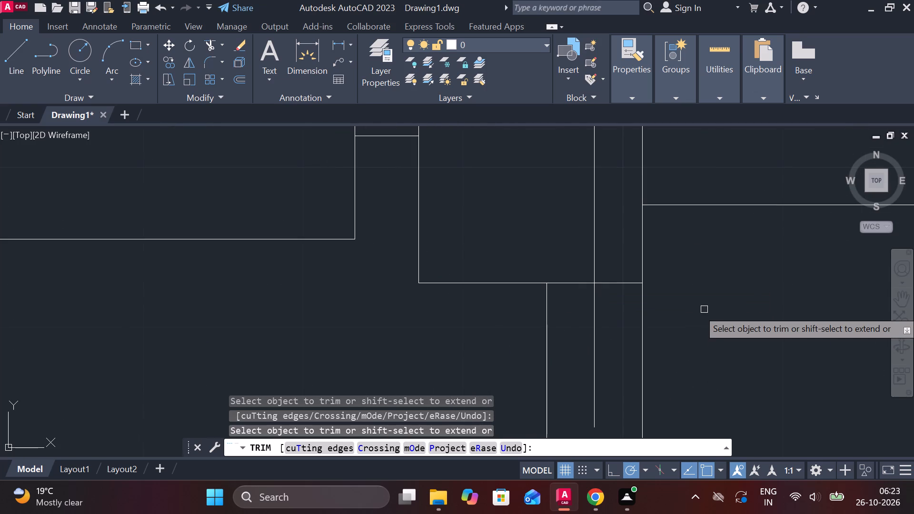
key("Escape")
Draw a three-point arc through the tops of both stem sides, ending about 6.46 beyond the second point, downward at 45°.
scroll(675, 296, "up", 1)
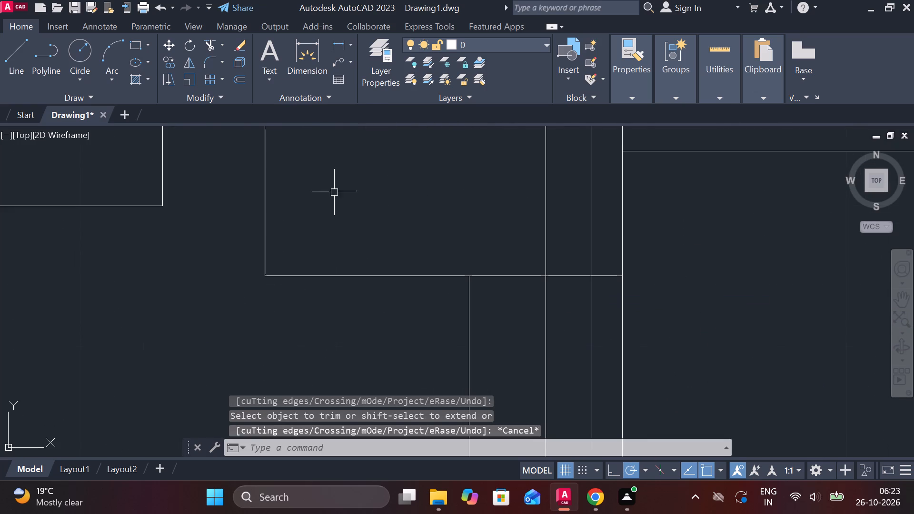
left_click(103, 46)
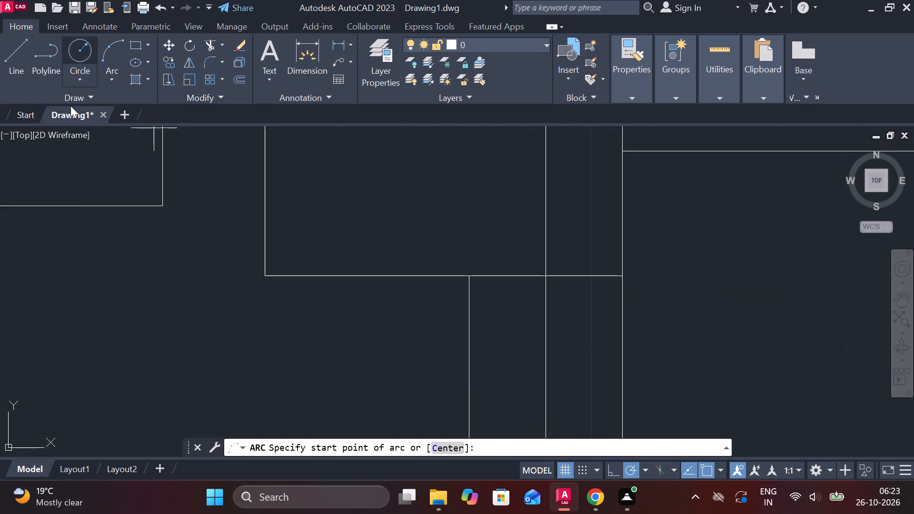
left_click(462, 275)
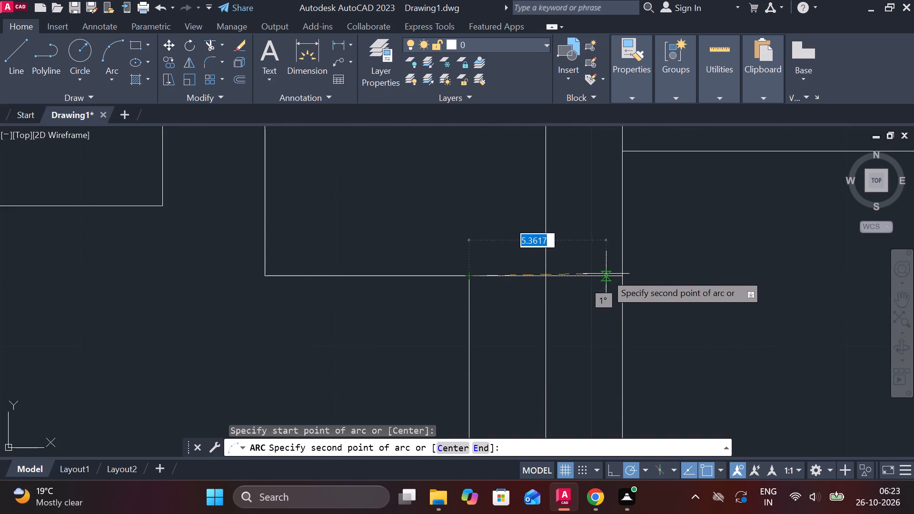
left_click(620, 274)
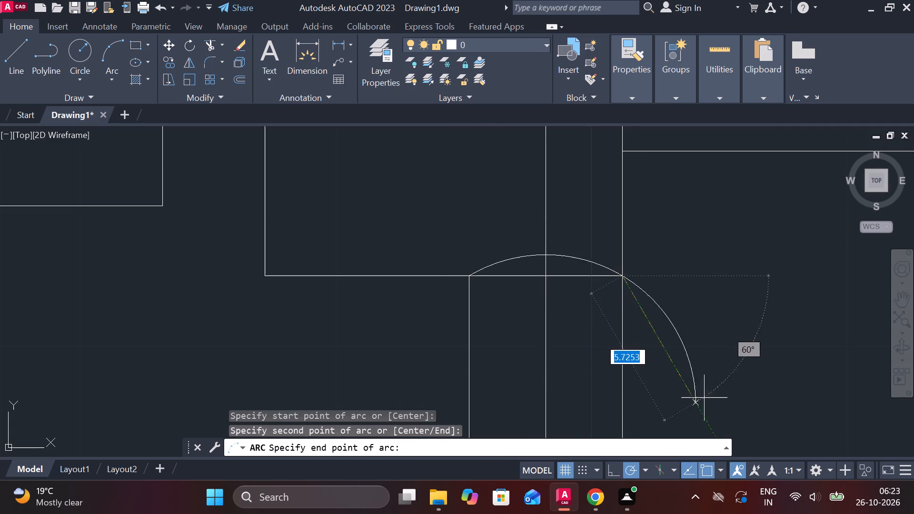
middle_click_drag(702, 397, 584, 350)
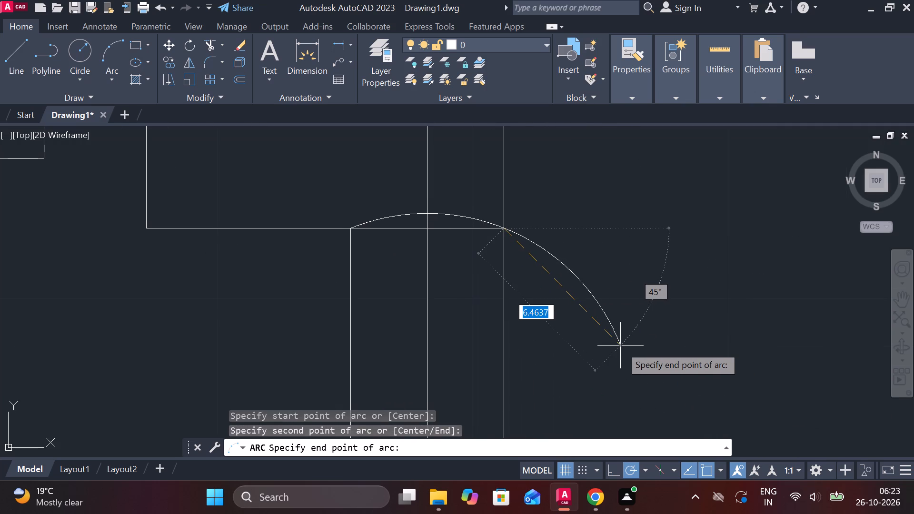
left_click(620, 346)
key("Escape")
Trim the arc's tail outside the stem and the collar's straight edge between the stem sides.
type("tr")
key("space")
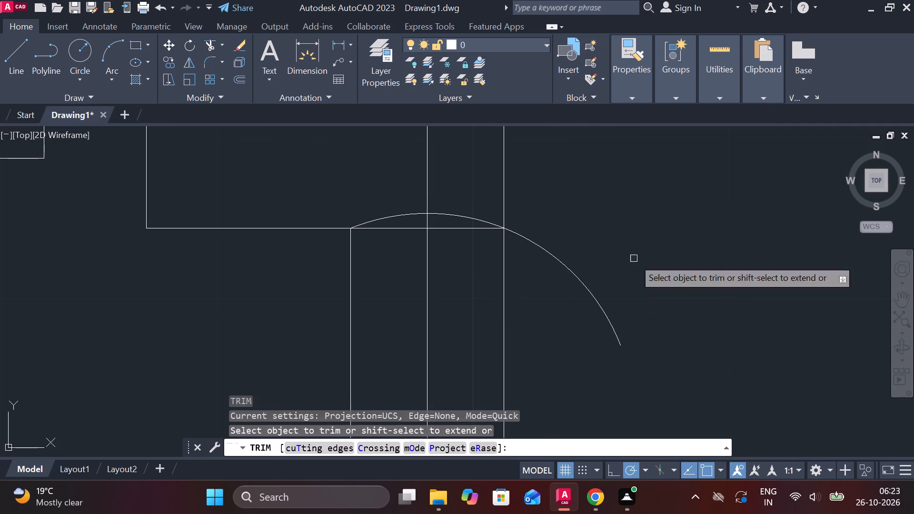
left_click_drag(628, 230, 583, 292)
left_click(458, 229)
left_click(409, 228)
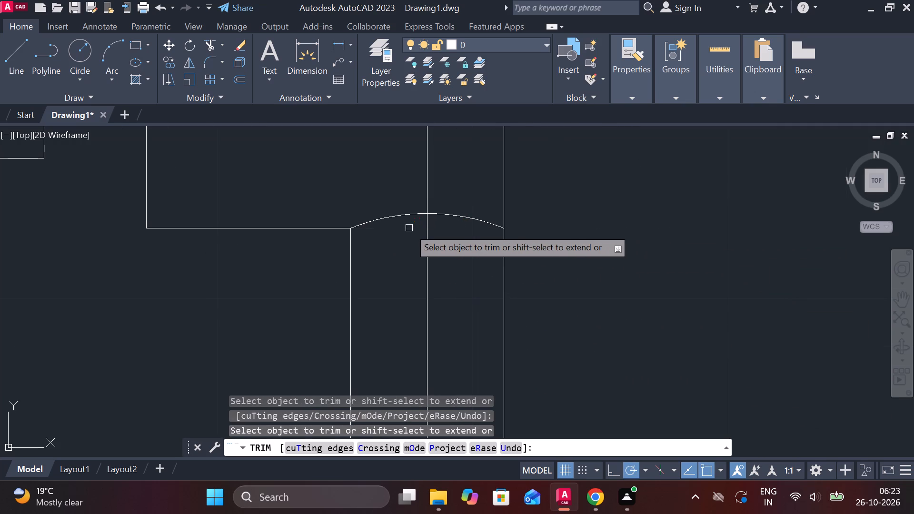
scroll(591, 288, "down", 5)
middle_click_drag(646, 321, 601, 316)
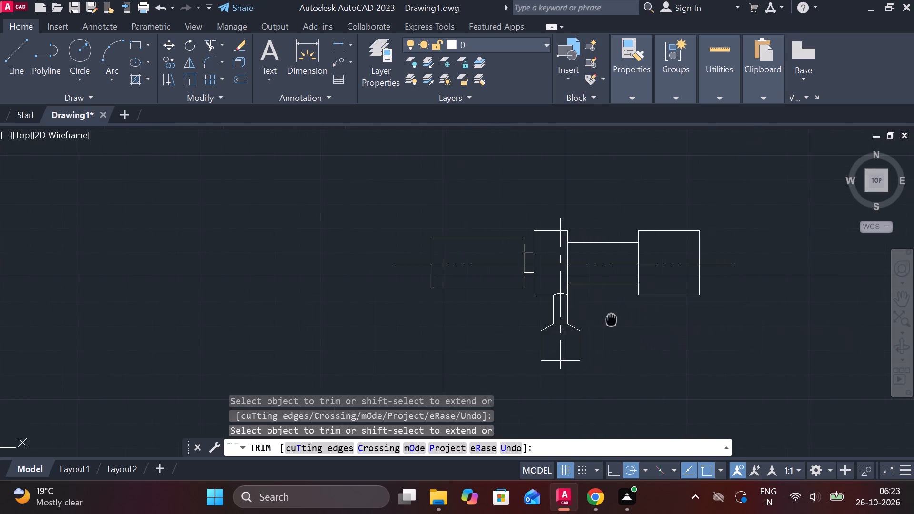
middle_click_drag(601, 316, 571, 296)
scroll(557, 284, "up", 1)
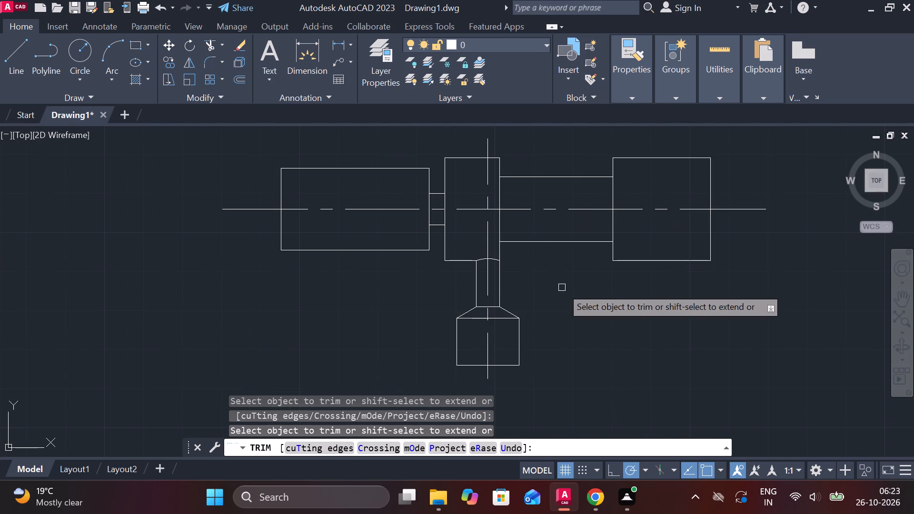
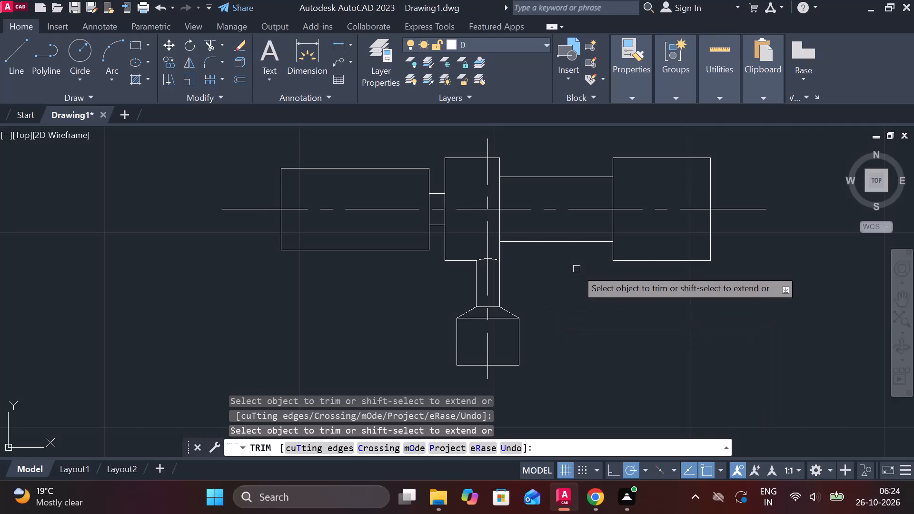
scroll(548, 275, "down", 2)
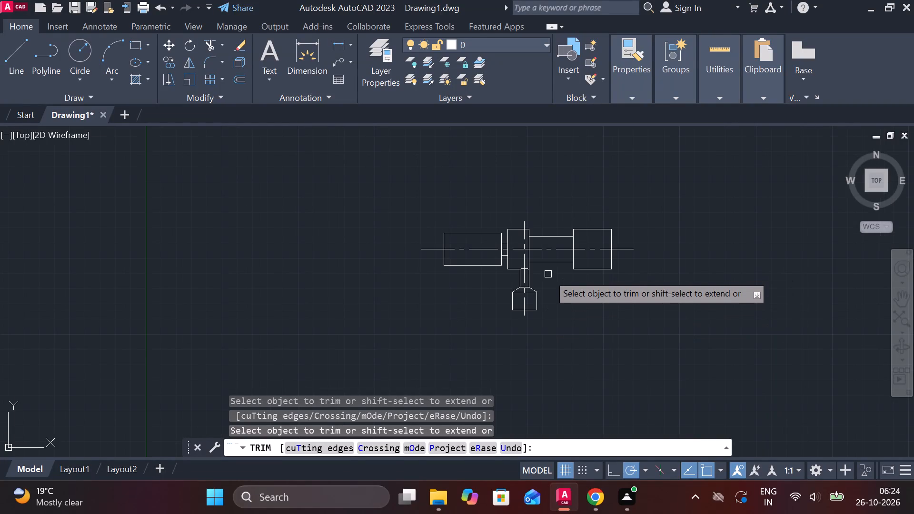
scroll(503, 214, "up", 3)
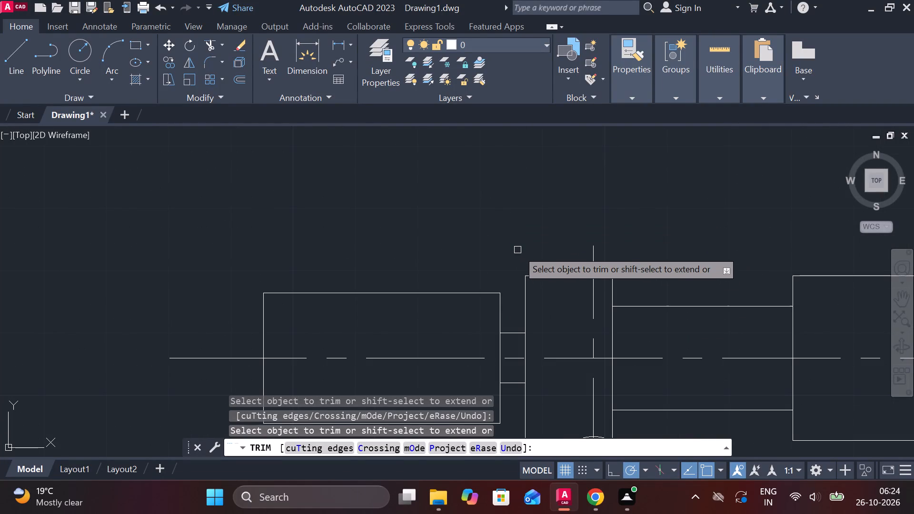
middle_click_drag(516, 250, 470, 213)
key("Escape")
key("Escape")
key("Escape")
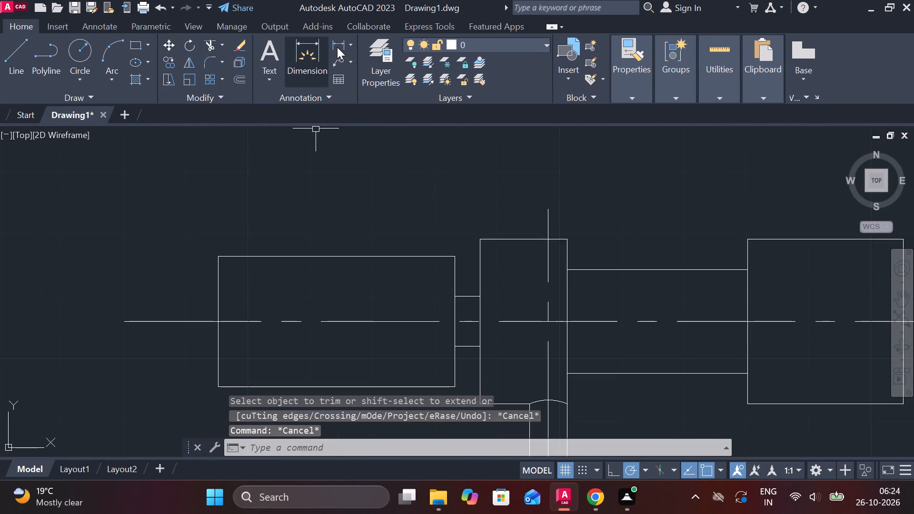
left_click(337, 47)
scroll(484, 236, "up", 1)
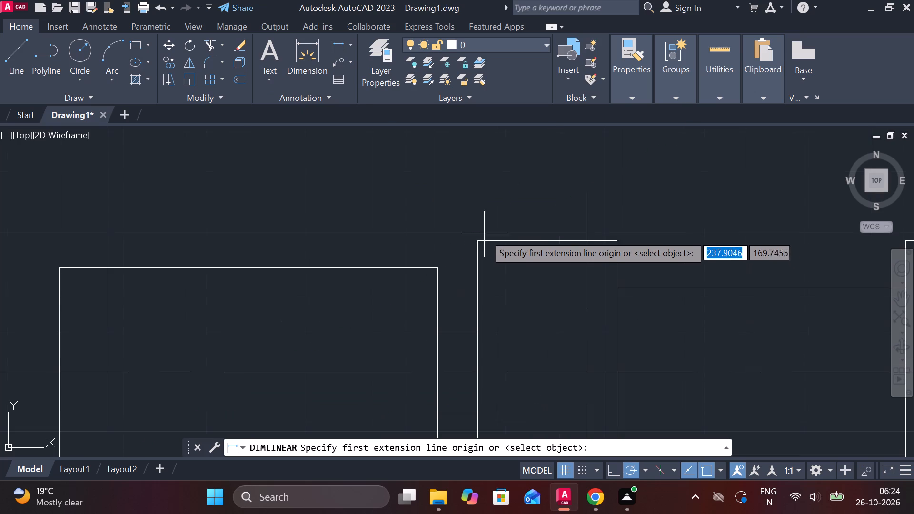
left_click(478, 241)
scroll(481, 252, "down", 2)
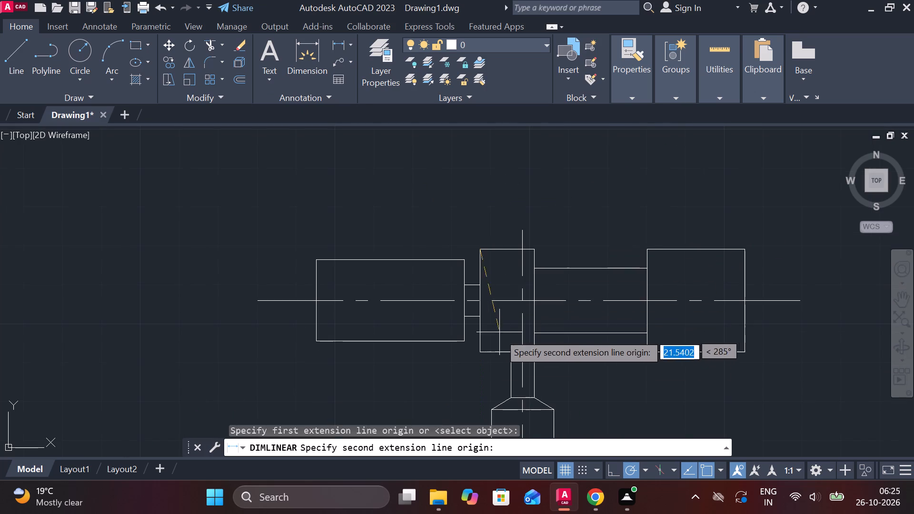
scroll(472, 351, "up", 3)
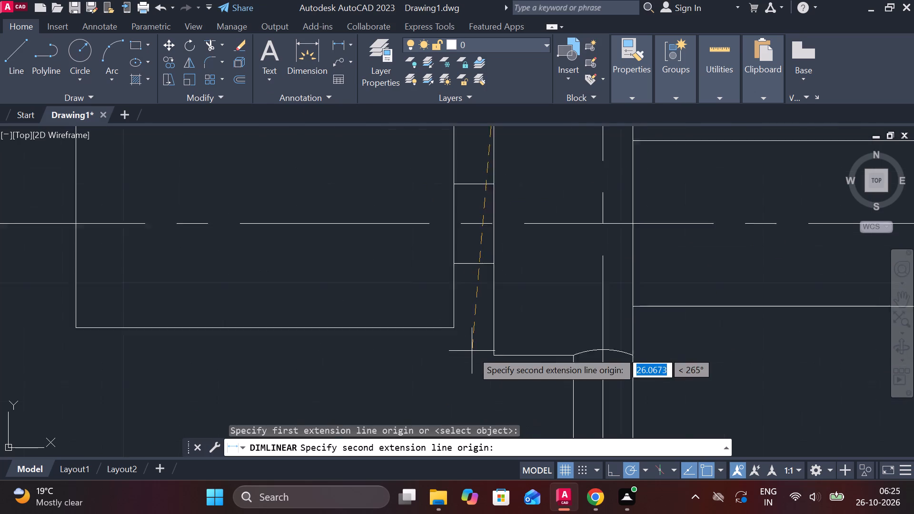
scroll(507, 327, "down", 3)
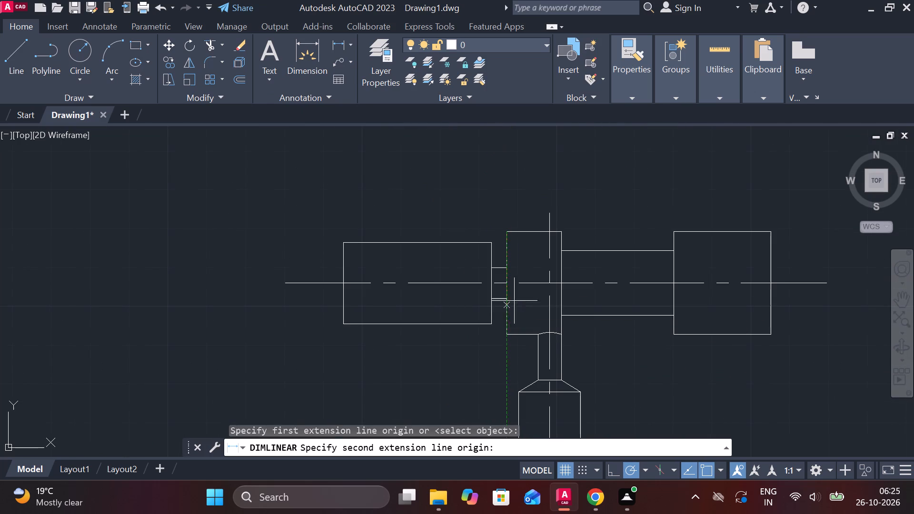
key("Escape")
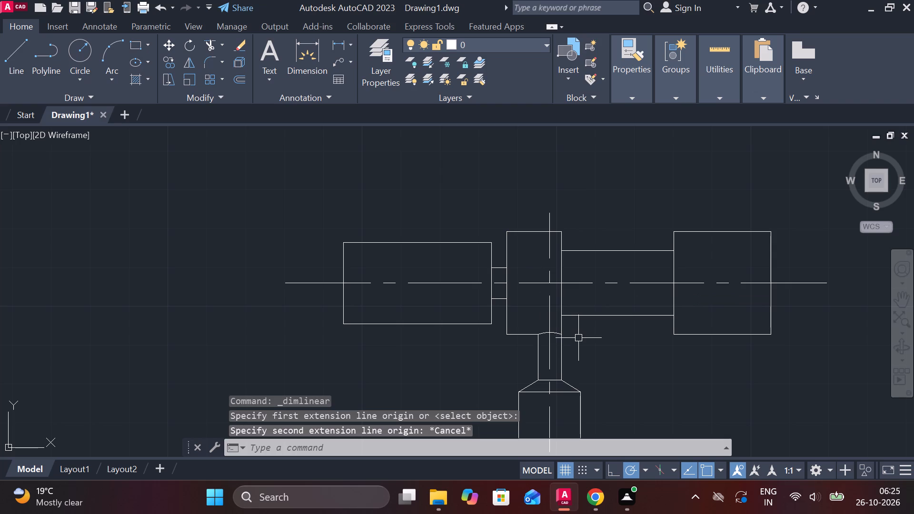
Move the collar's top edge straight down by about 4.26 units, stretching it from its midpoint.
scroll(578, 338, "down", 1)
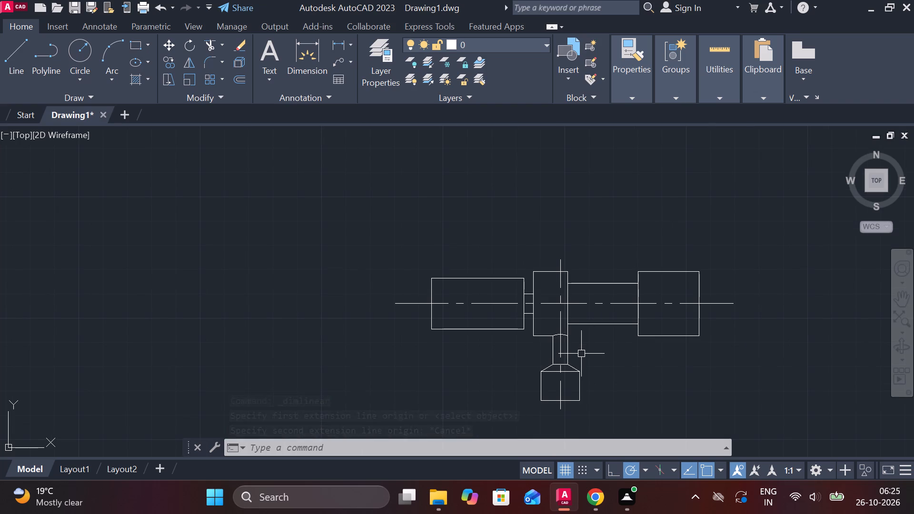
scroll(560, 335, "up", 3)
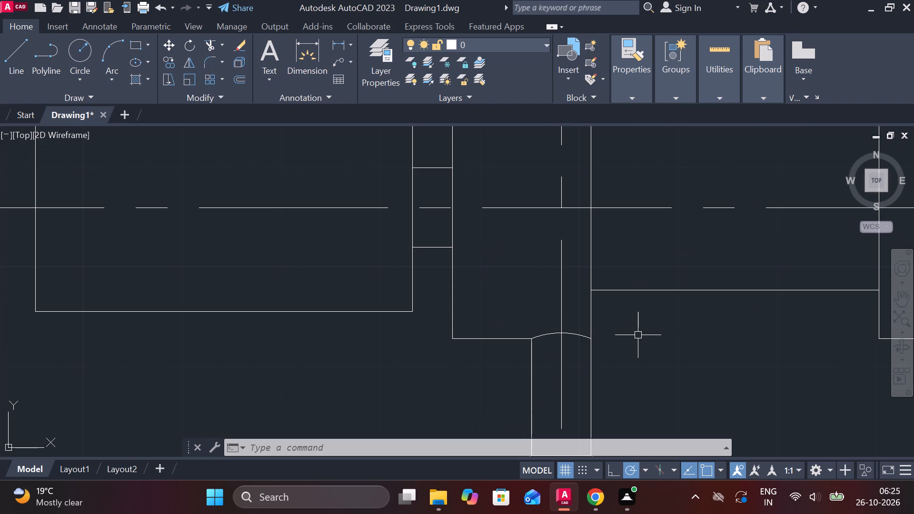
middle_click_drag(628, 273, 647, 340)
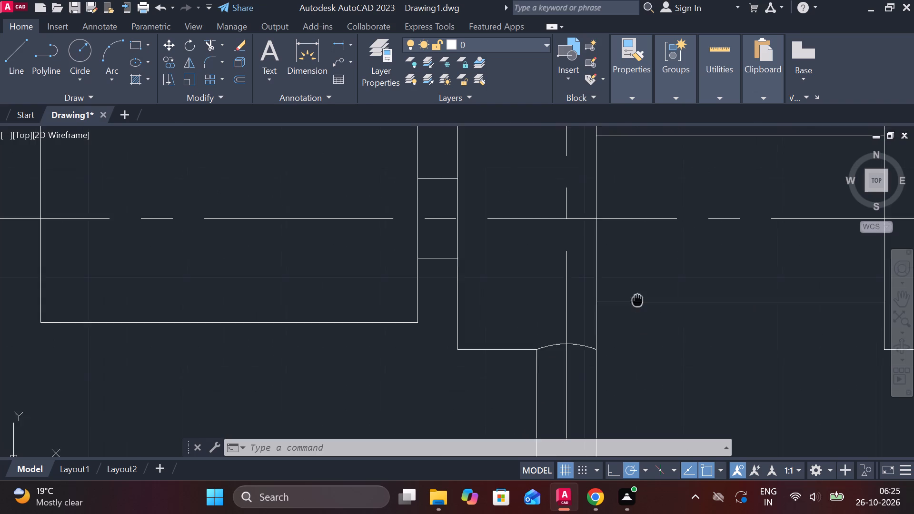
middle_click_drag(647, 340, 654, 440)
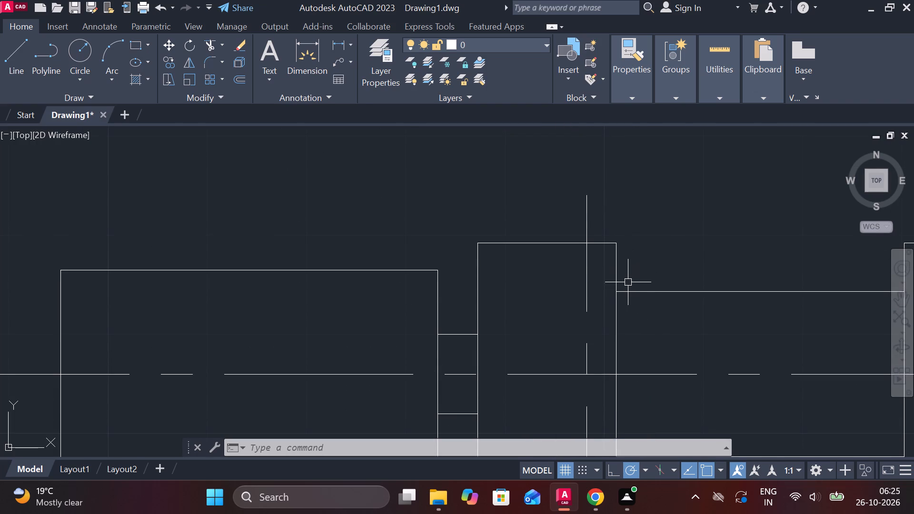
left_click(570, 244)
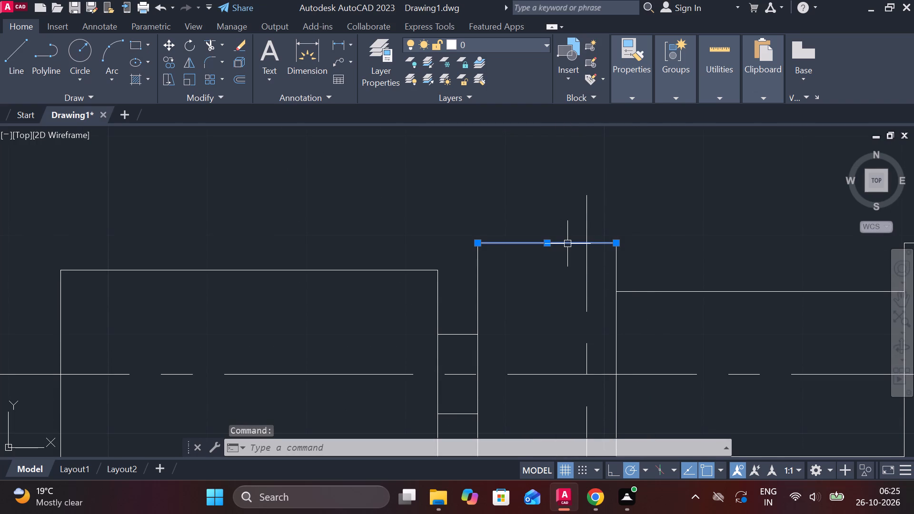
left_click(548, 243)
scroll(542, 277, "up", 3)
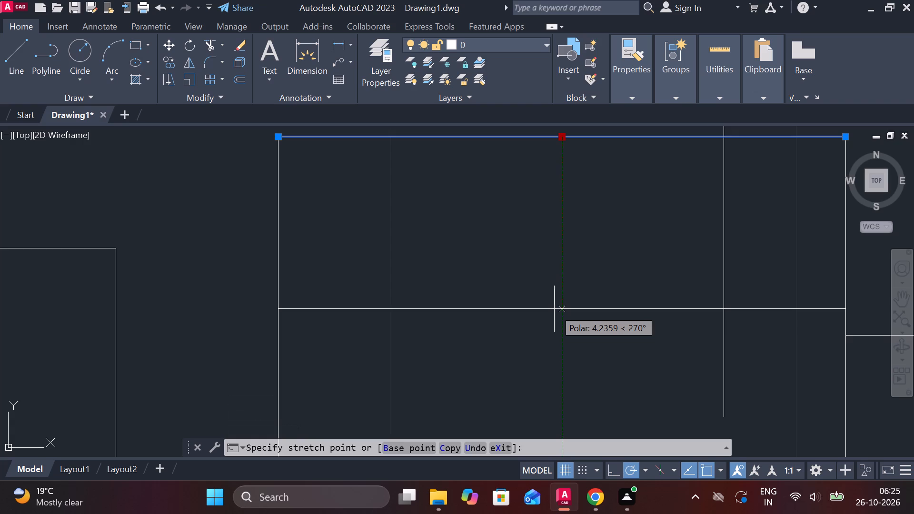
scroll(554, 309, "down", 4)
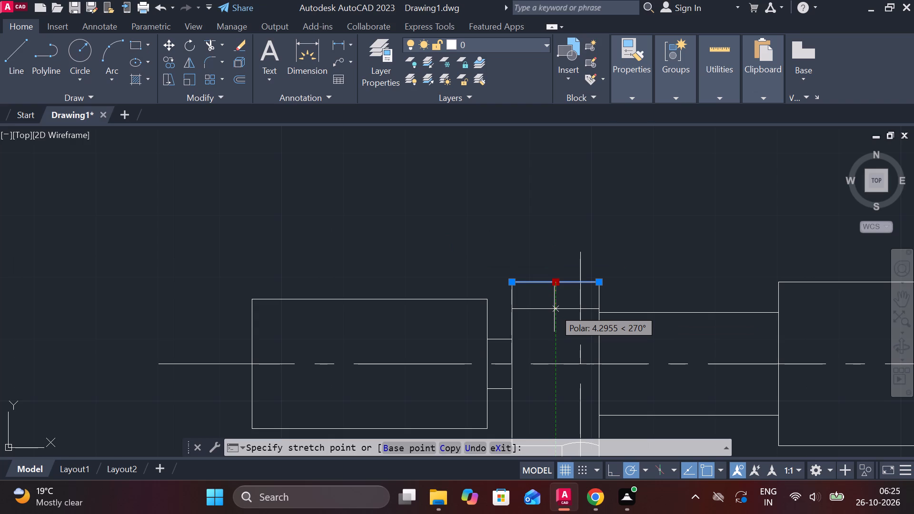
scroll(542, 316, "up", 2)
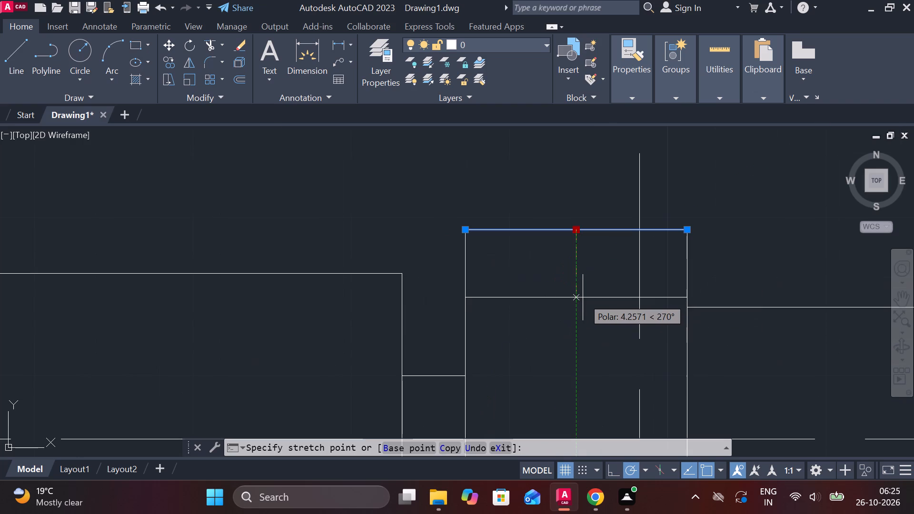
left_click(583, 297)
key("Escape")
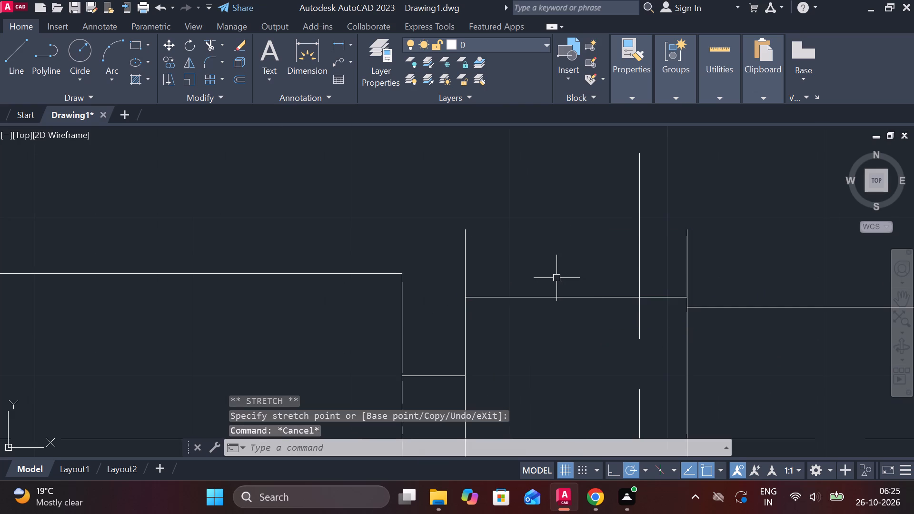
Trim both collar side lines where they project above the lowered top edge.
type("tr")
key("space")
left_click_drag(551, 276, 469, 255)
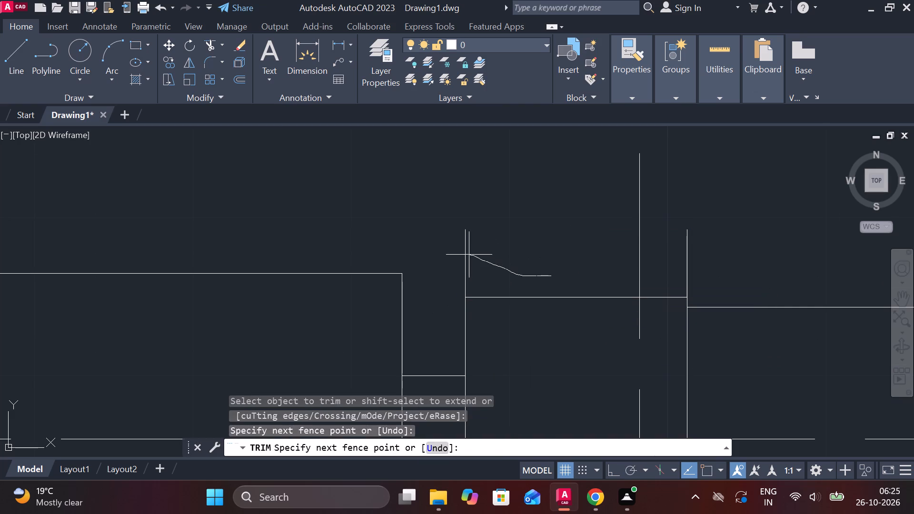
left_click_drag(469, 255, 458, 251)
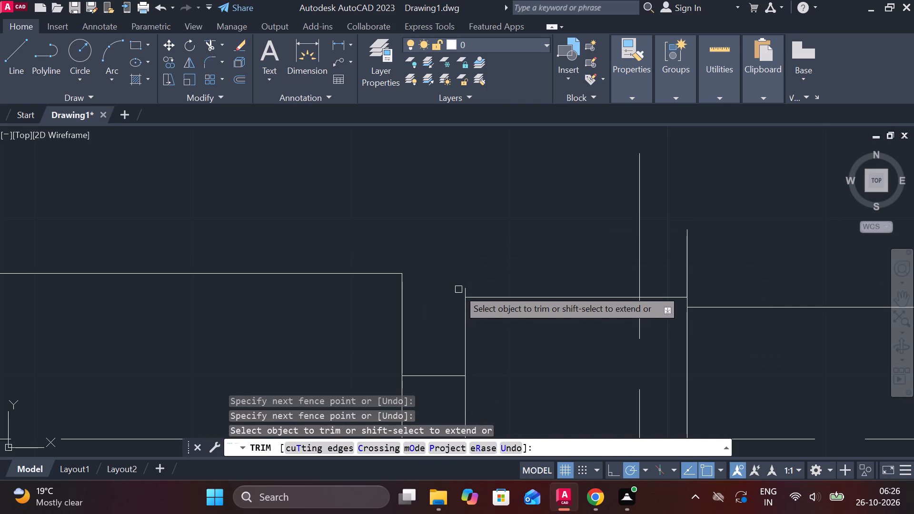
left_click(465, 291)
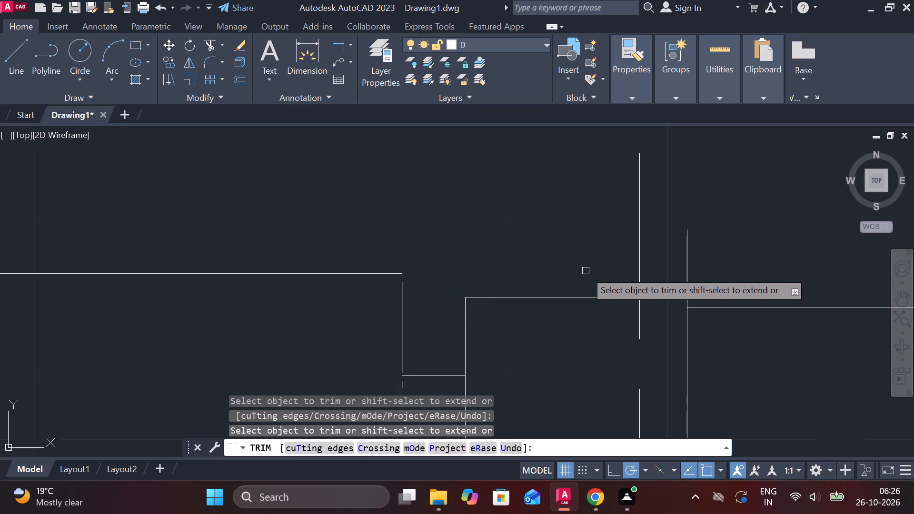
left_click_drag(670, 269, 739, 275)
scroll(739, 275, "down", 1)
middle_click_drag(741, 356, 733, 356)
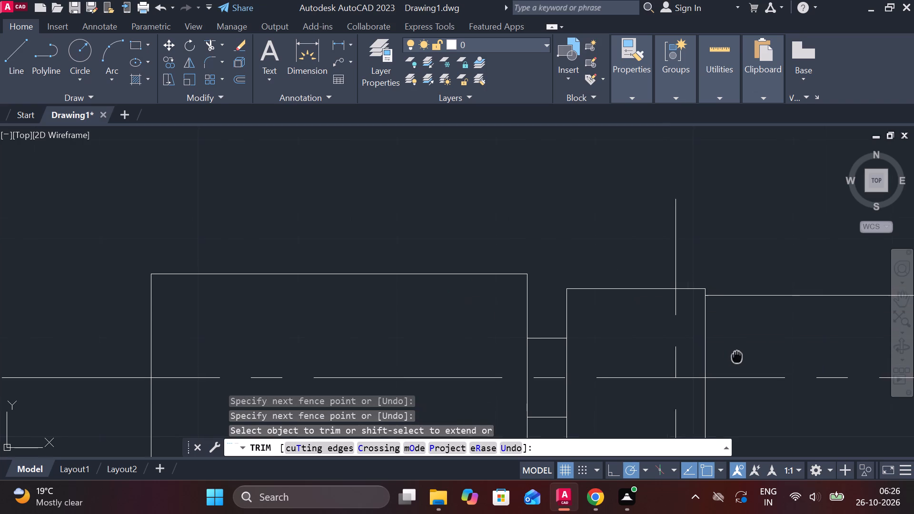
middle_click_drag(733, 356, 676, 231)
key("Escape")
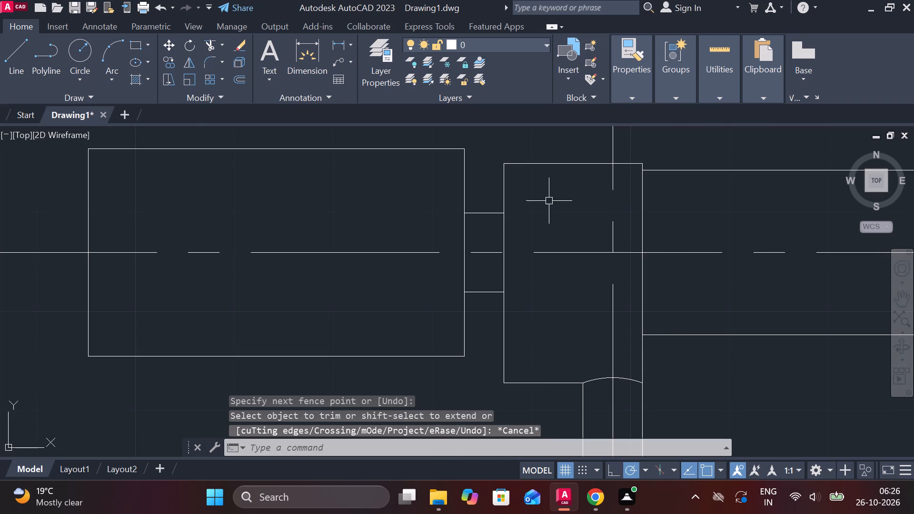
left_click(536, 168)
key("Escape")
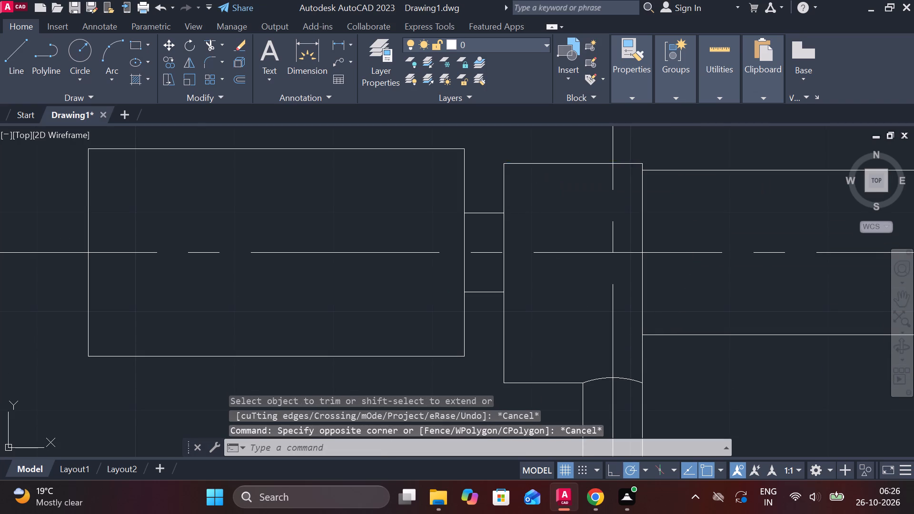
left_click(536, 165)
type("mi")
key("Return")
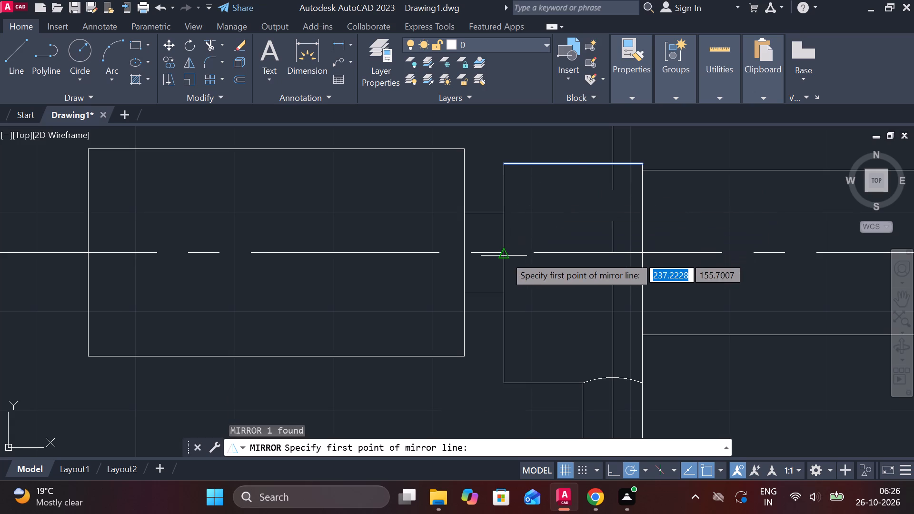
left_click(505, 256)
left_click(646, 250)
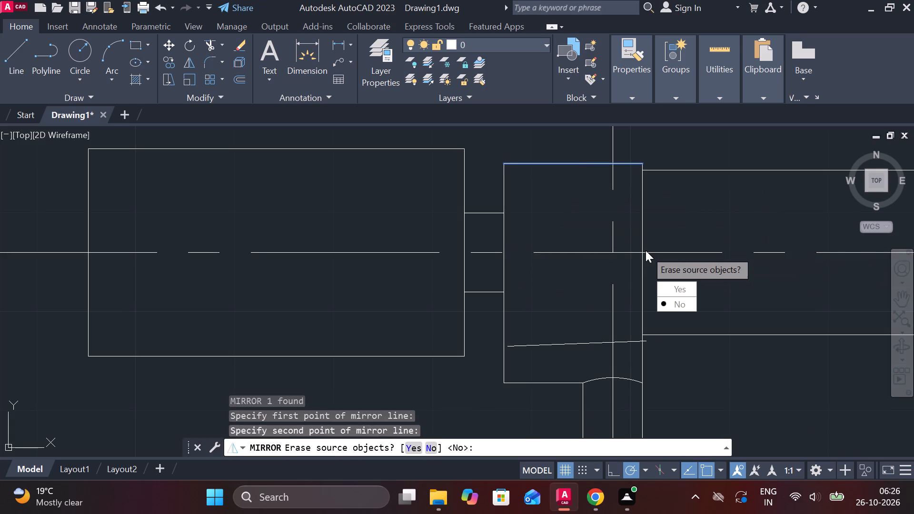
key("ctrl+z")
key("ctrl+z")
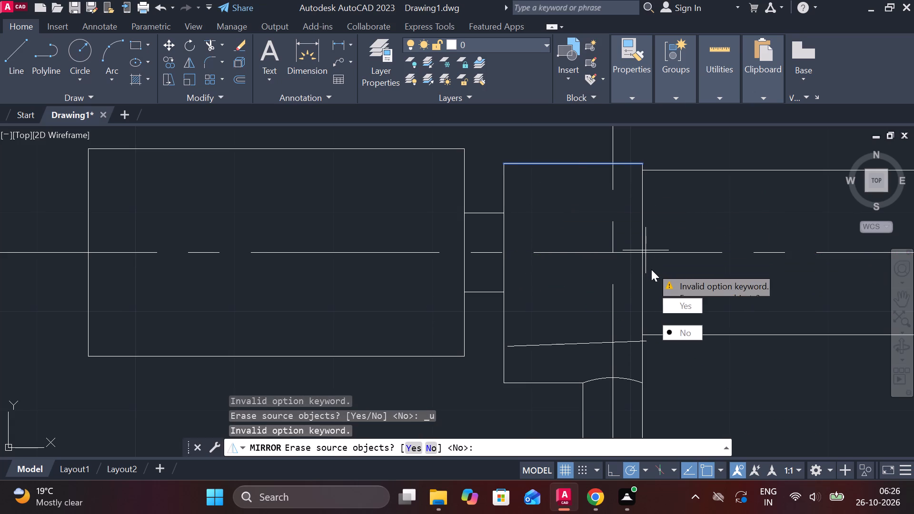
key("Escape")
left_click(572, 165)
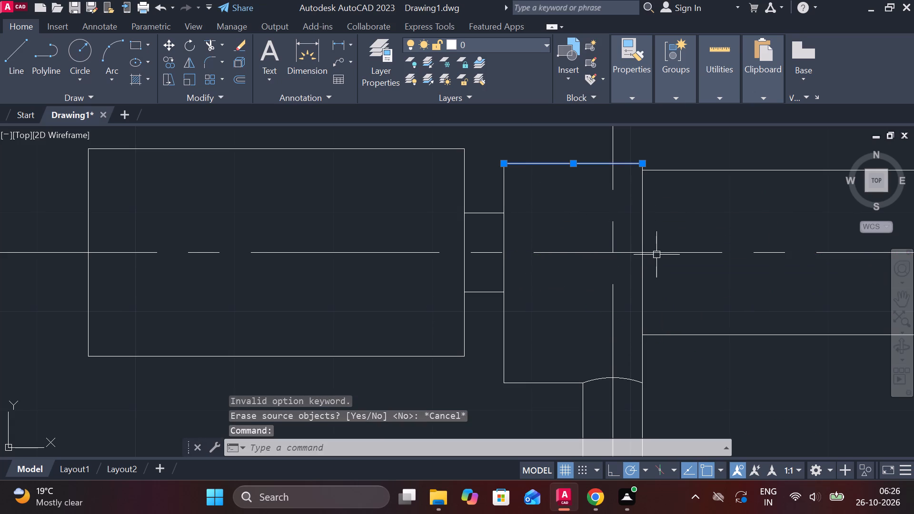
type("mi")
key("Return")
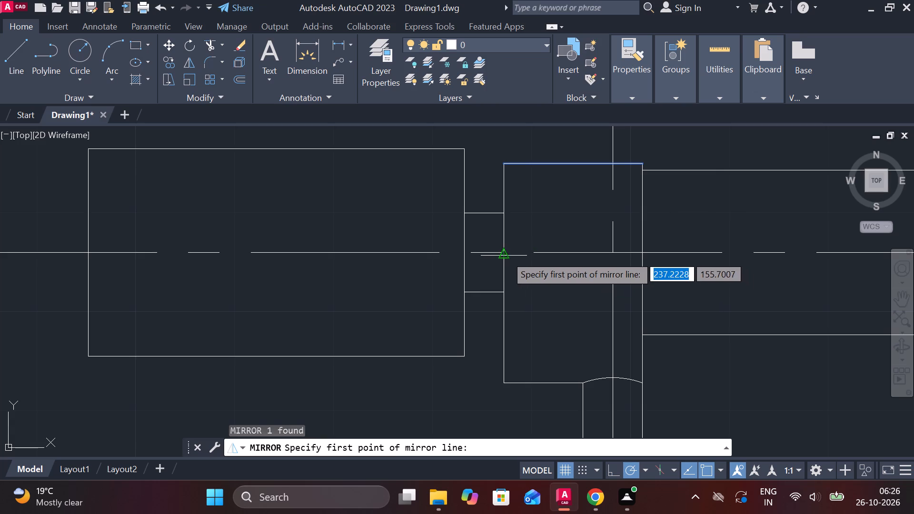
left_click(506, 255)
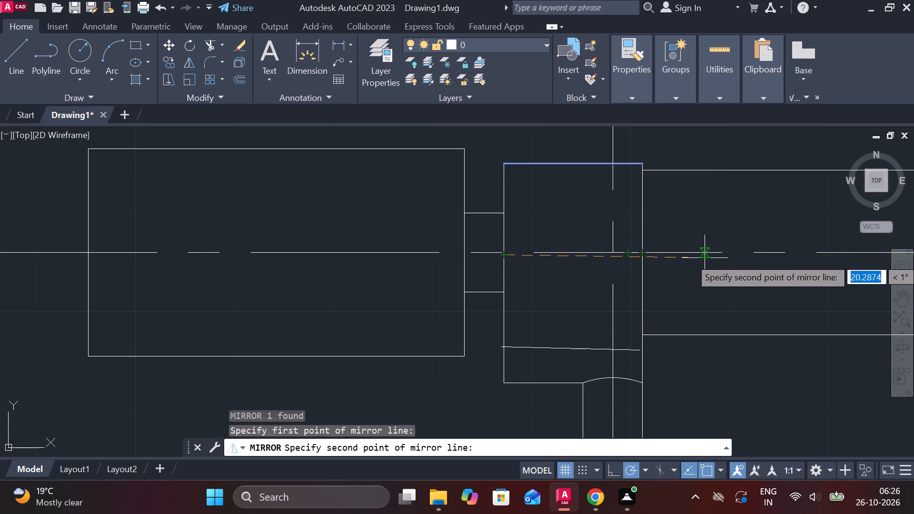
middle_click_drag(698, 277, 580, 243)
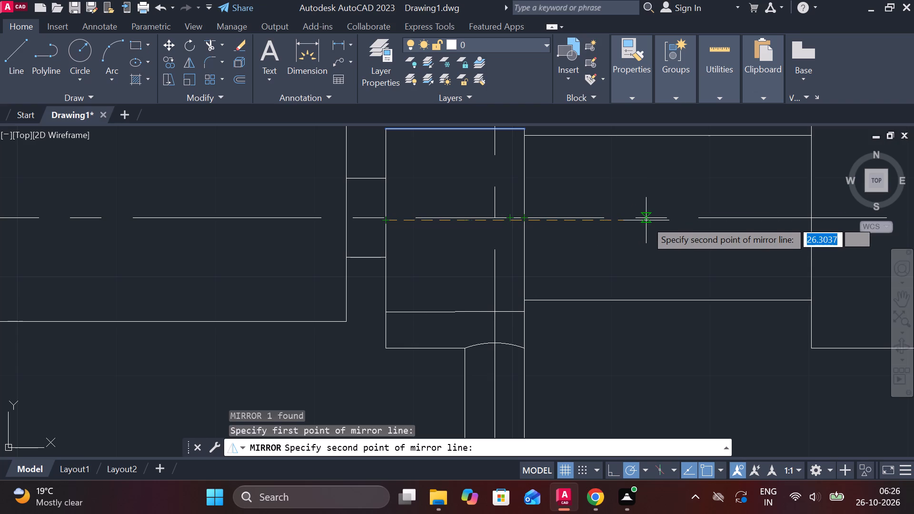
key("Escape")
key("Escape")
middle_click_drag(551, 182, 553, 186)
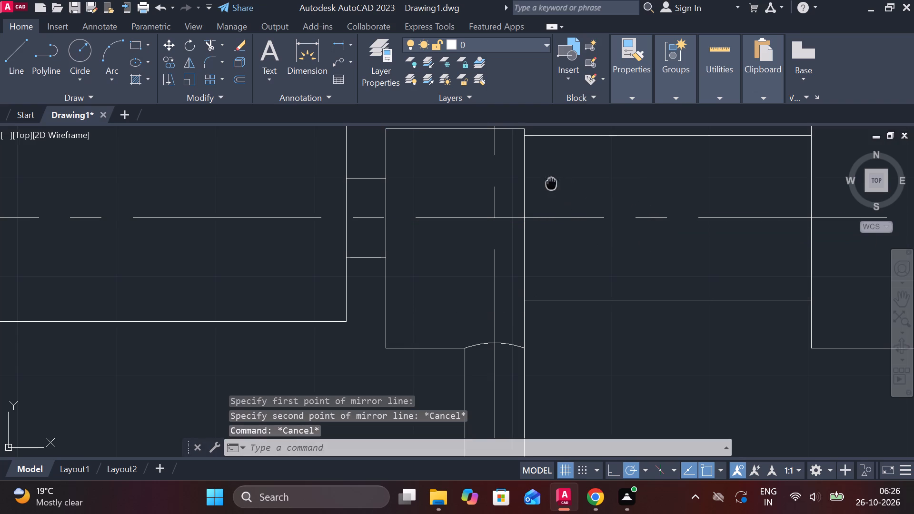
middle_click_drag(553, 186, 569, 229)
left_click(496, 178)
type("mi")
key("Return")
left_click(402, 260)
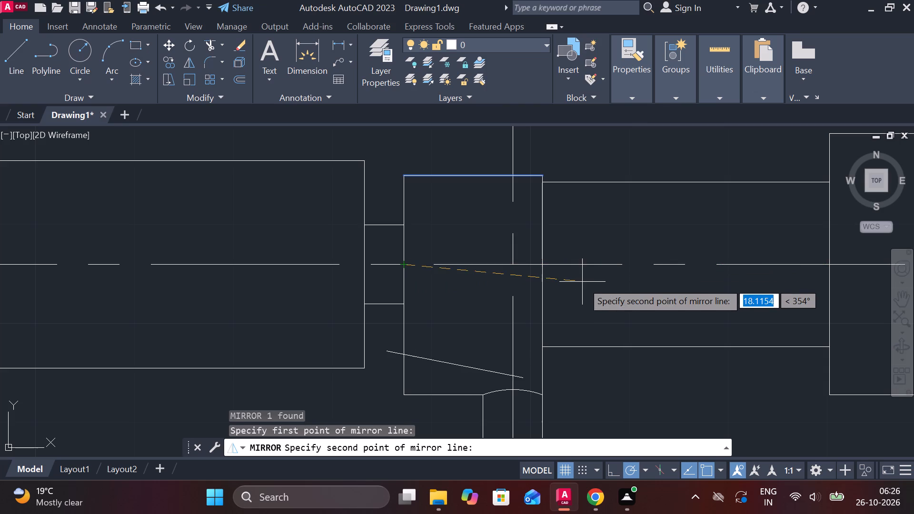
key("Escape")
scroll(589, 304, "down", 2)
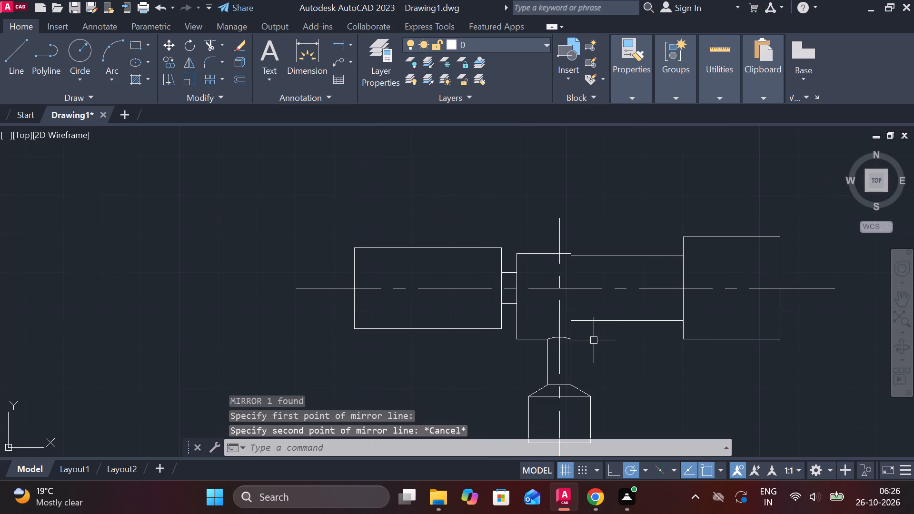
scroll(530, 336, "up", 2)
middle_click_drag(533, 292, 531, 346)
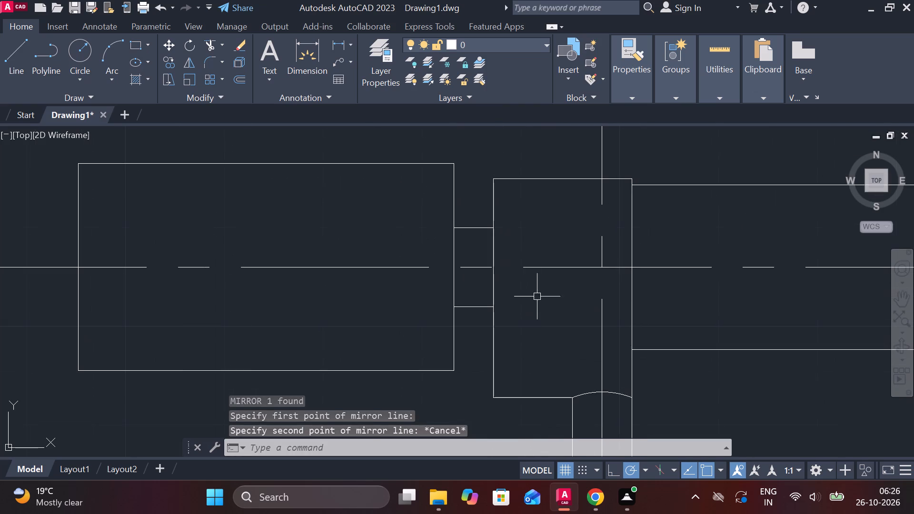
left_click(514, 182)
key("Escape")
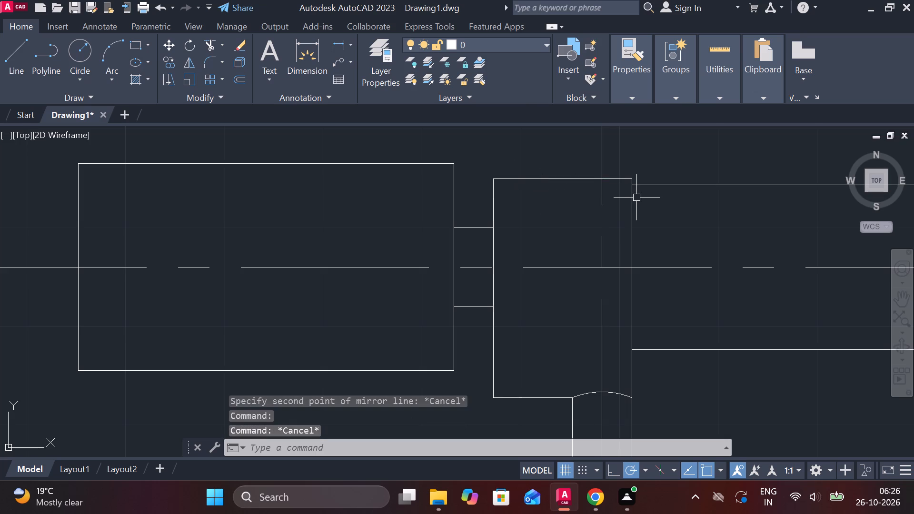
Mirror the collar's top edge across the horizontal centerline, keeping the source line.
key("Escape")
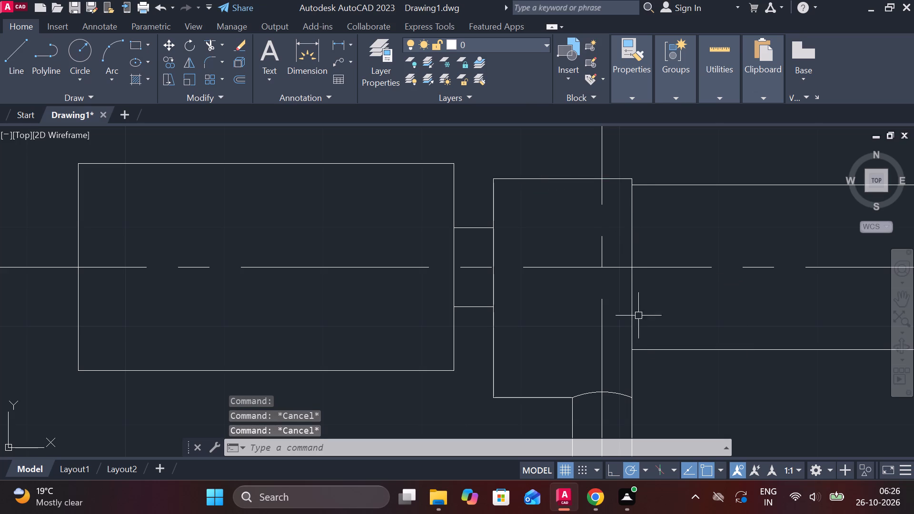
left_click(512, 180)
type("mi")
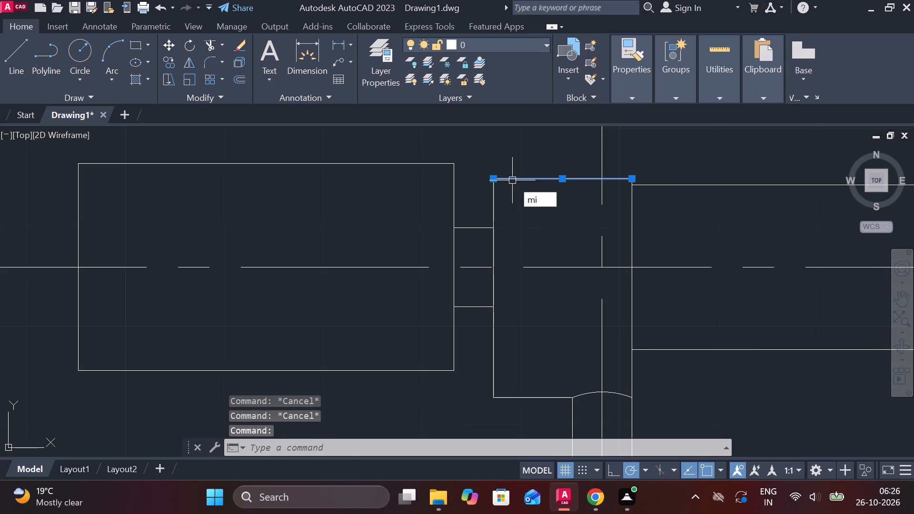
key("Return")
left_click(461, 266)
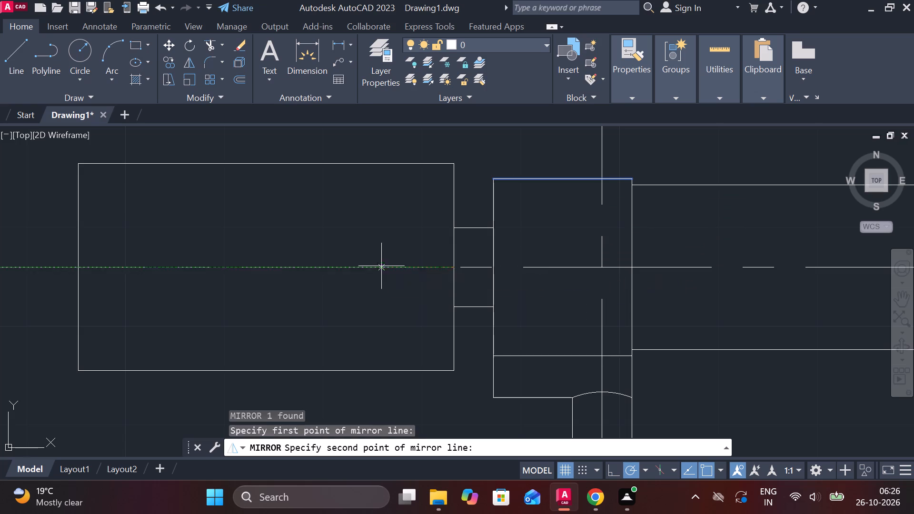
middle_click_drag(312, 279, 497, 279)
scroll(494, 267, "down", 1)
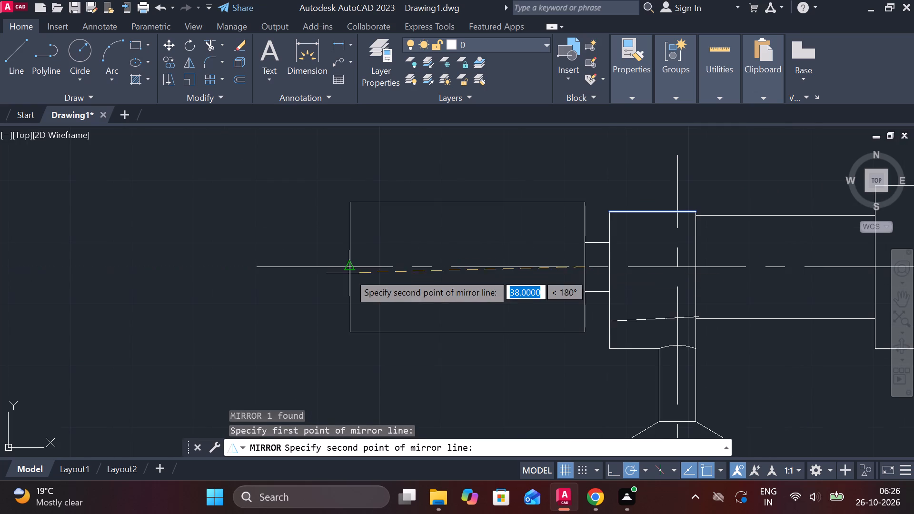
left_click(348, 265)
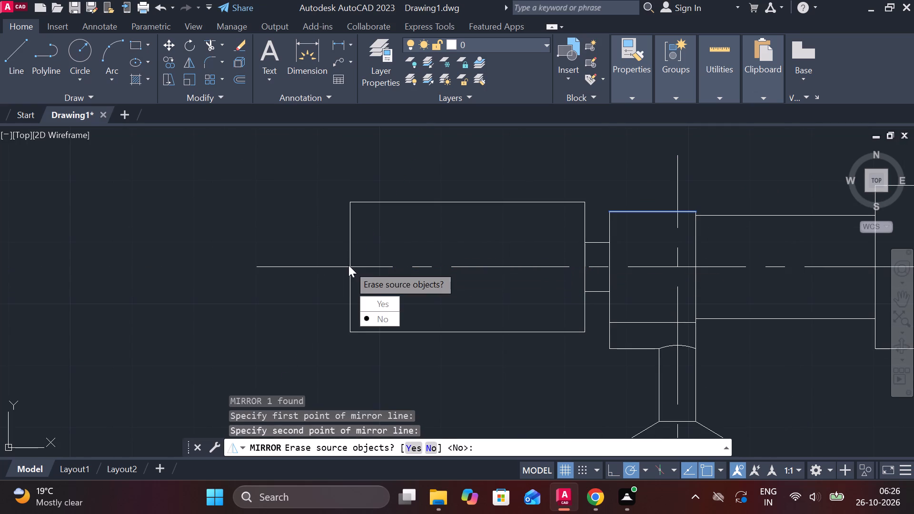
left_click_drag(383, 322, 348, 265)
middle_click_drag(511, 289, 413, 268)
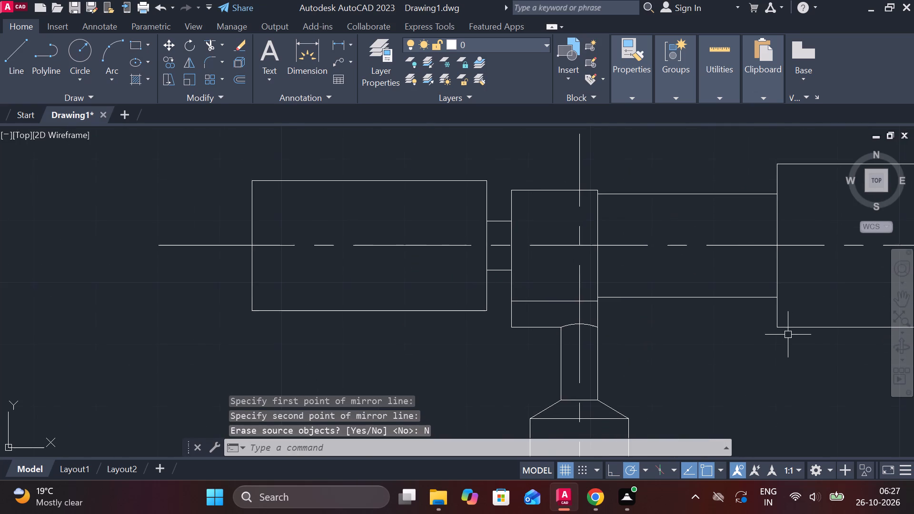
Trim away the collar's old bottom edge and both collar side lines below the mirrored edge.
scroll(623, 333, "up", 2)
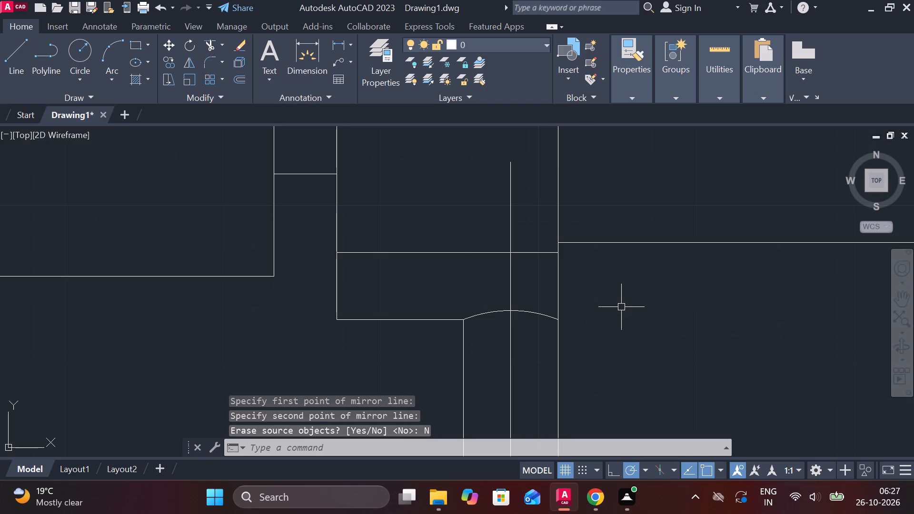
type("tr")
key("space")
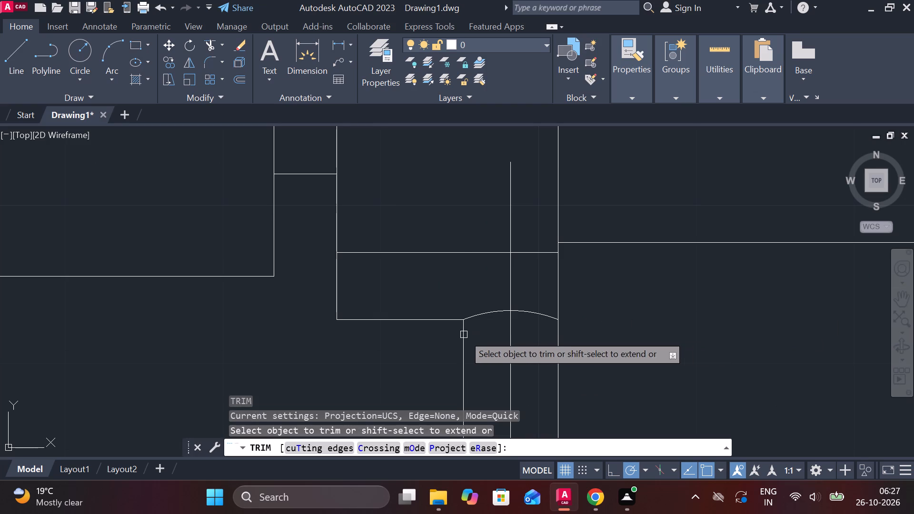
left_click_drag(331, 290, 361, 317)
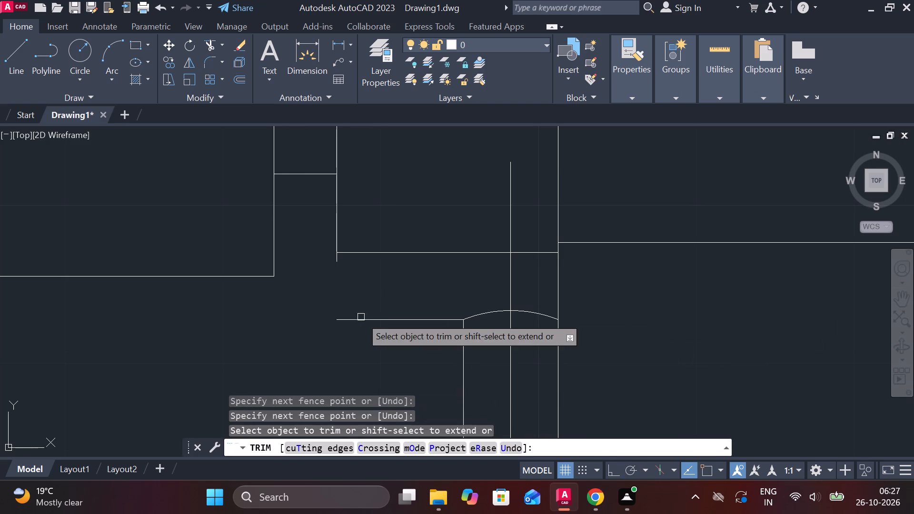
left_click_drag(361, 318, 361, 323)
left_click(334, 261)
left_click(554, 274)
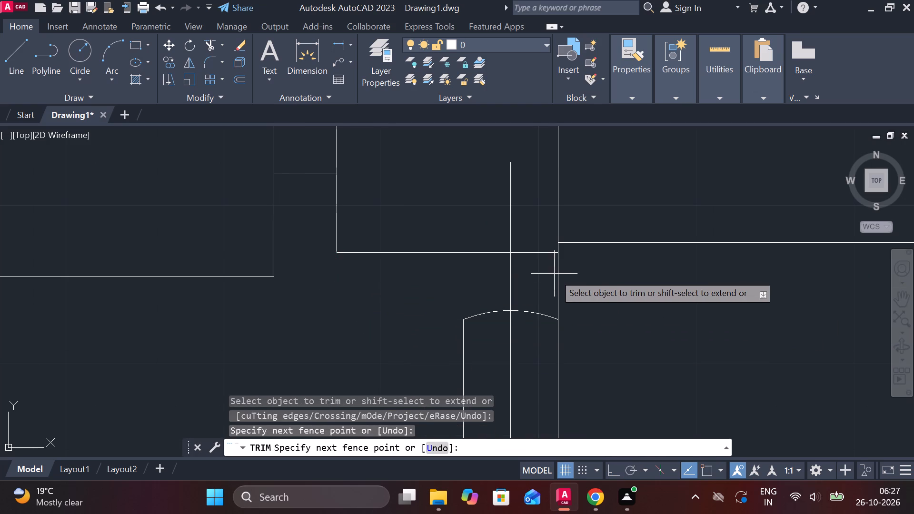
left_click(570, 270)
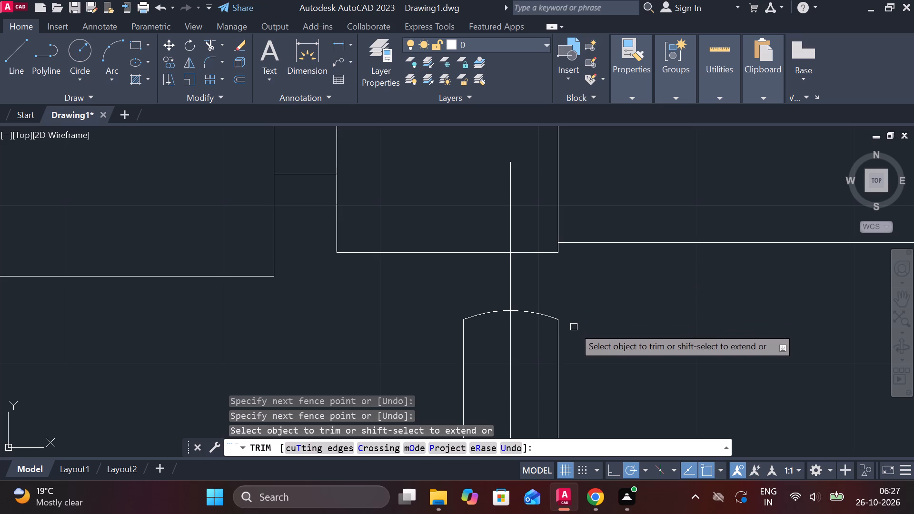
key("Escape")
left_click(560, 342)
key("Escape")
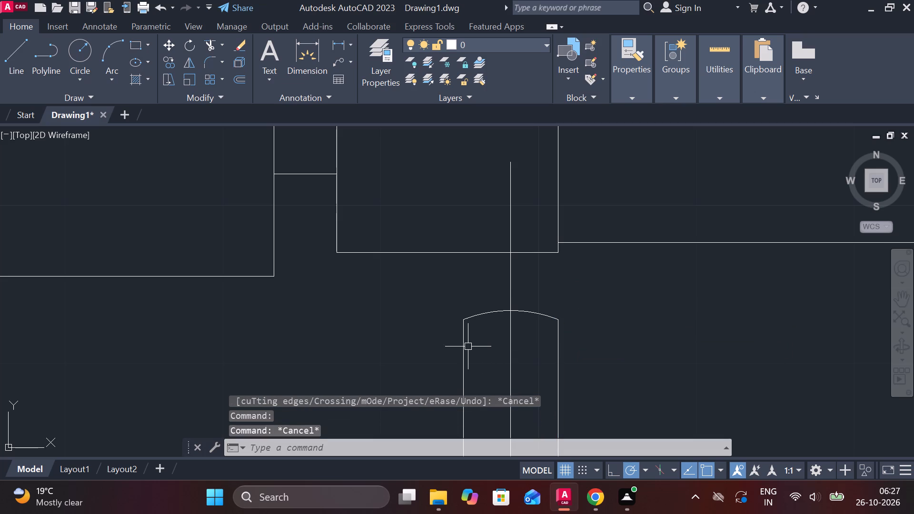
Extend both stem side lines up to the collar's new bottom edge.
type("ex")
key("space")
left_click(464, 343)
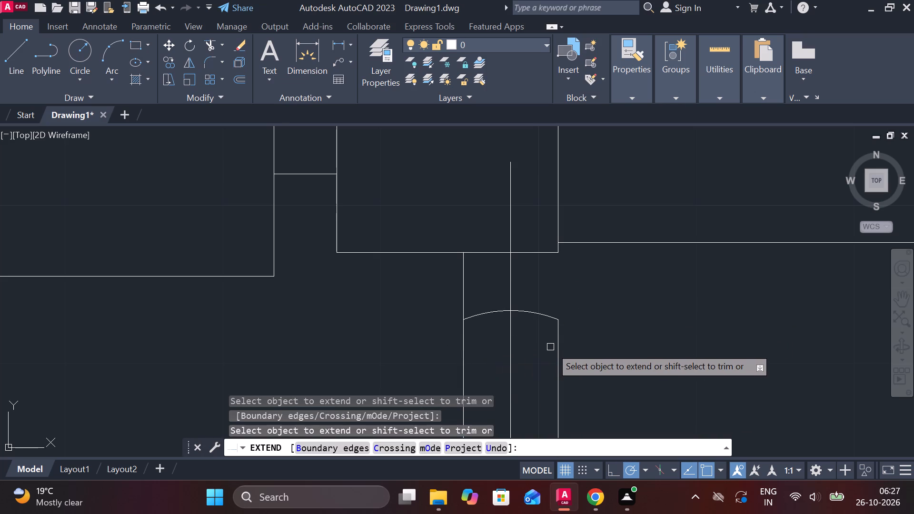
left_click(556, 346)
key("Escape")
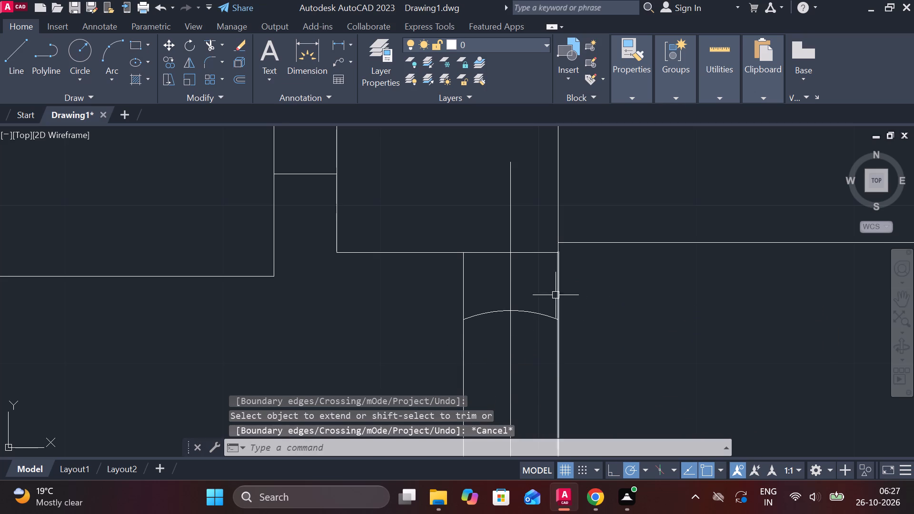
Move the arc straight up from its right endpoint to the collar's bottom right corner.
left_click(543, 317)
key("m")
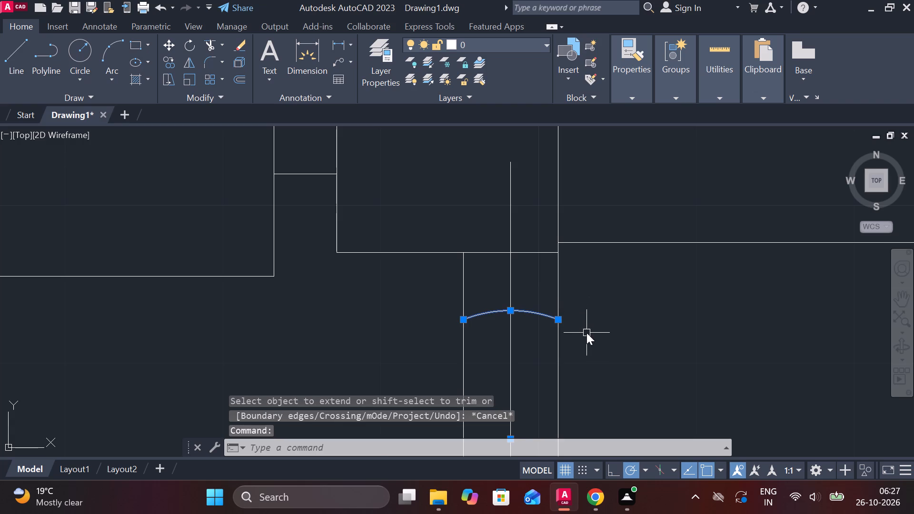
key("Return")
left_click(557, 322)
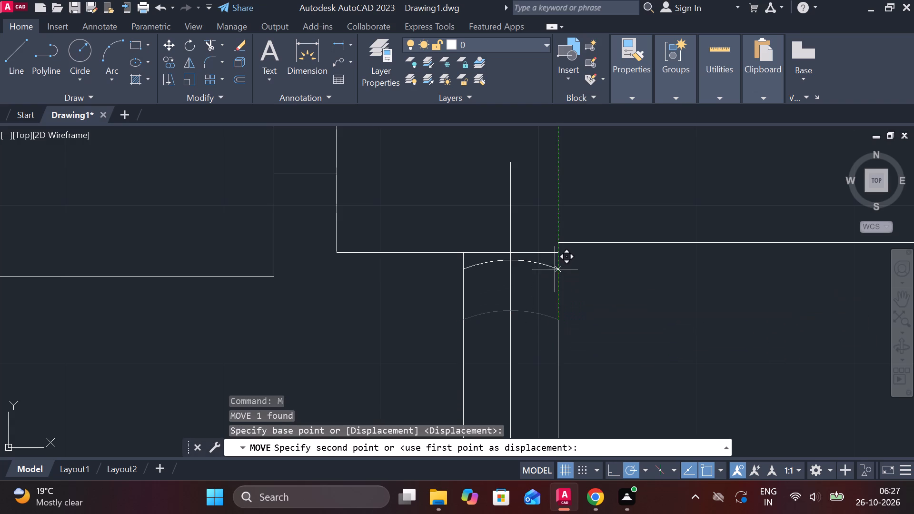
left_click(555, 252)
key("Escape")
Trim the collar's straight bottom edge under the arc, on both sides of the vertical centerline.
type("tr")
key("space")
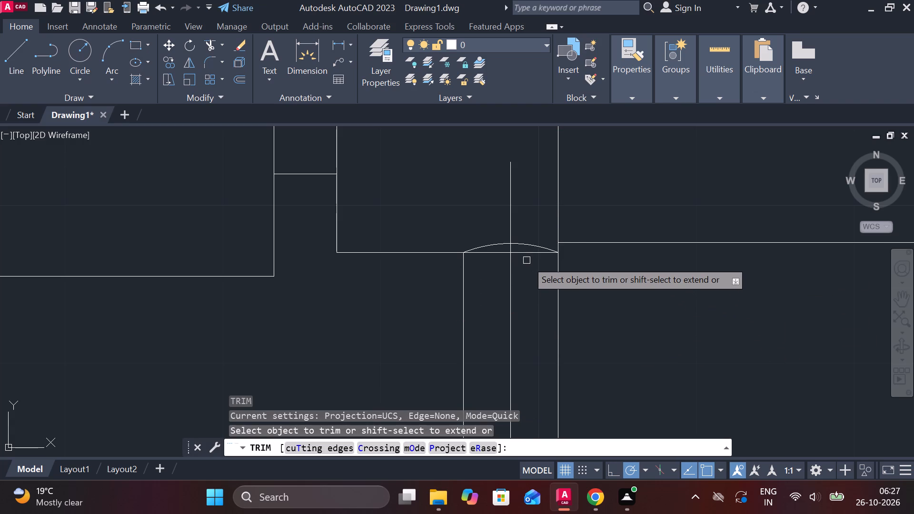
left_click(525, 255)
left_click(493, 255)
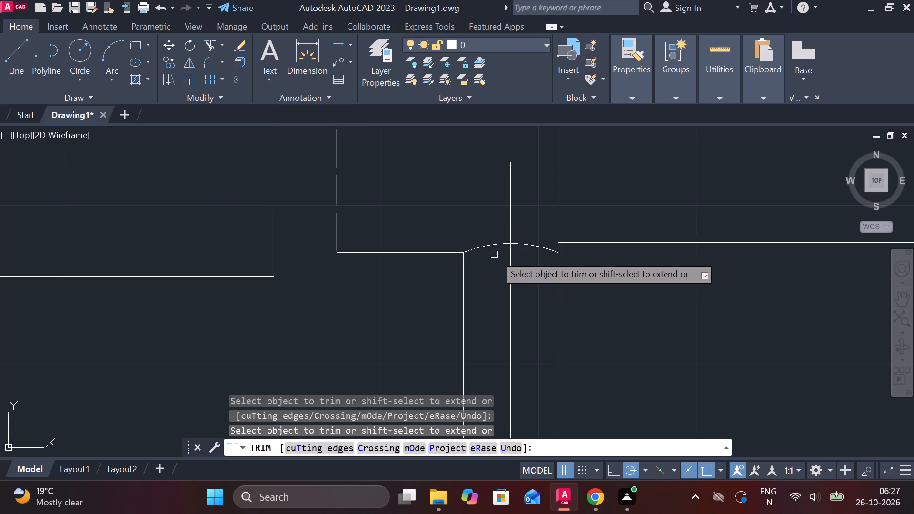
scroll(505, 256, "down", 2)
scroll(549, 272, "down", 1)
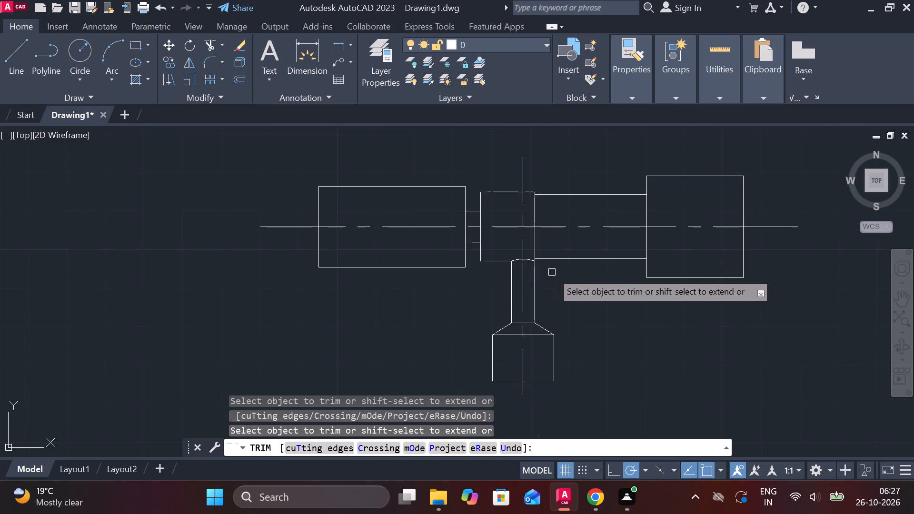
key("Escape")
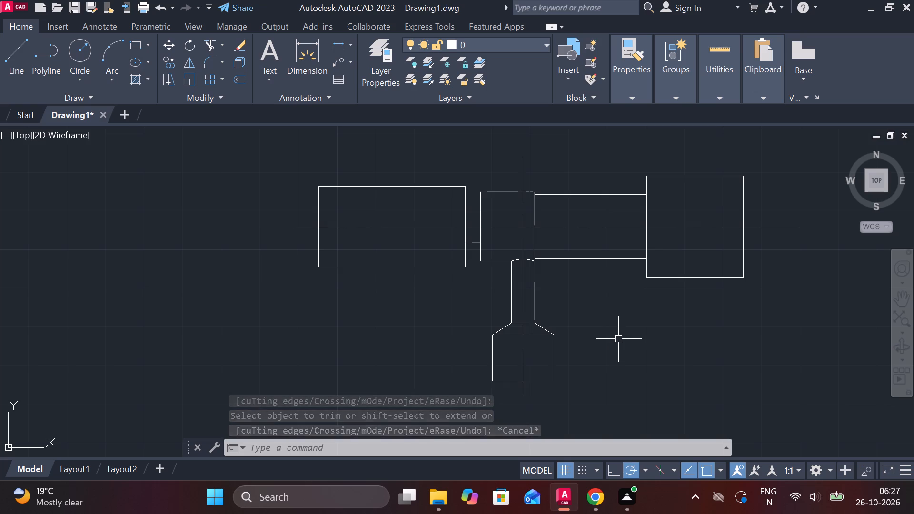
Draw a vertical line from 17.5 above the midpoint of the shaft's left end down to its top left corner.
key("l")
key("Return")
middle_click_drag(424, 325, 475, 368)
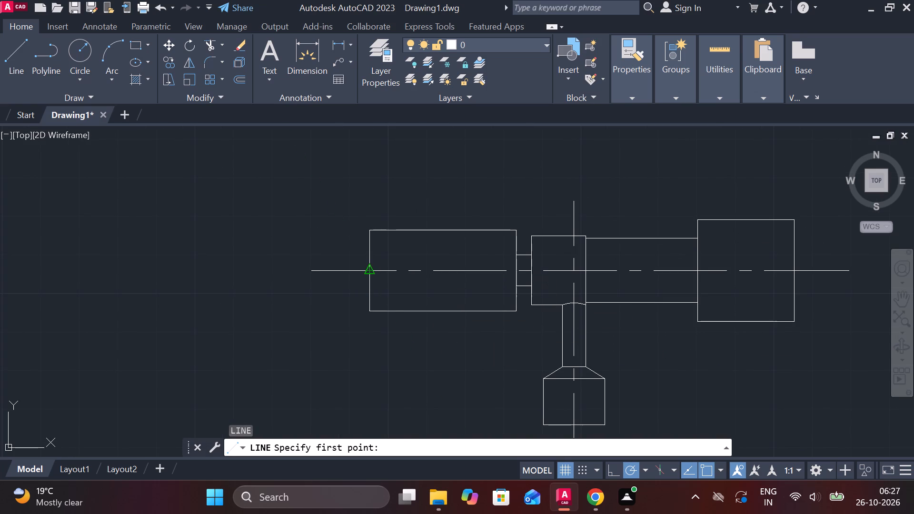
type("17/")
key("BackSpace")
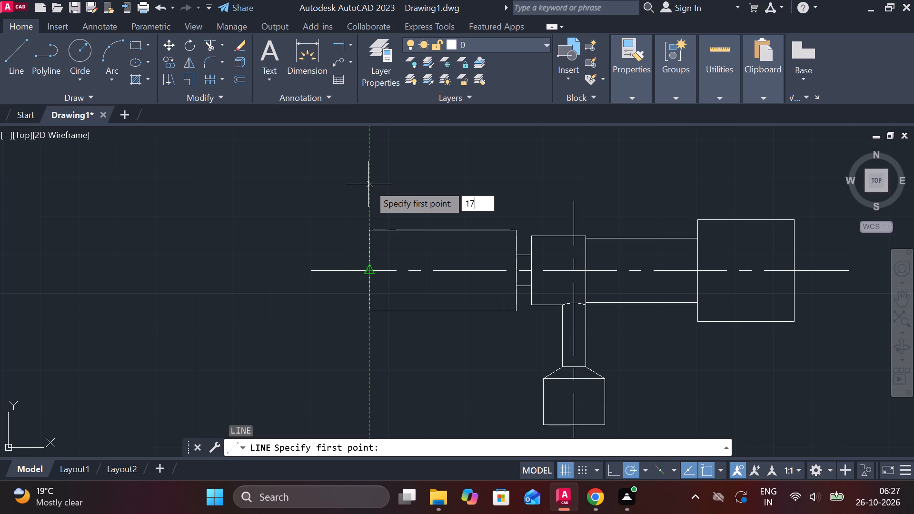
key("period")
key("5")
key("Return")
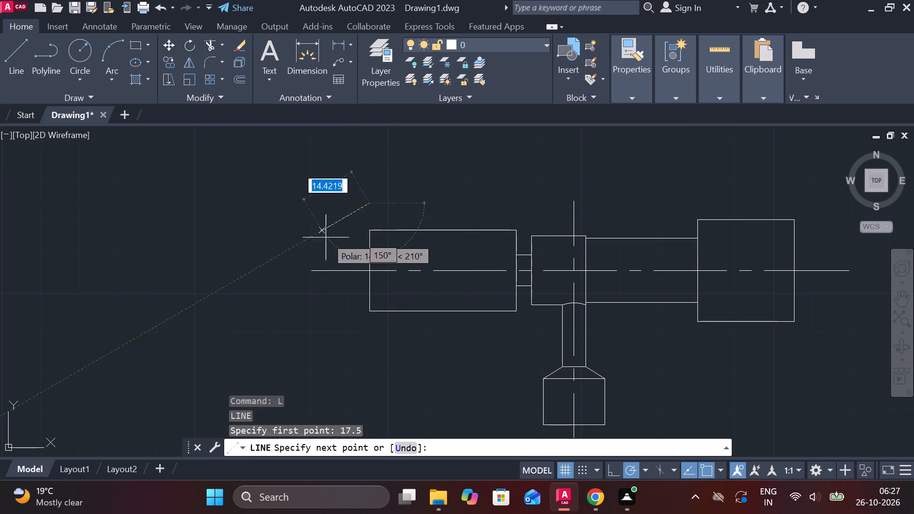
left_click(370, 234)
key("Escape")
Draw a vertical line from 17.5 below the midpoint of the shaft's left end up to its bottom left corner.
key("l")
key("Return")
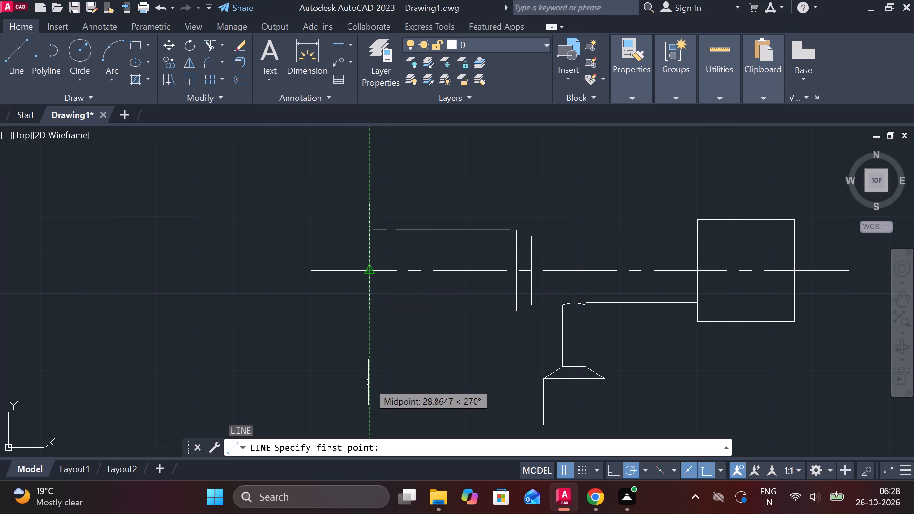
type("17.5")
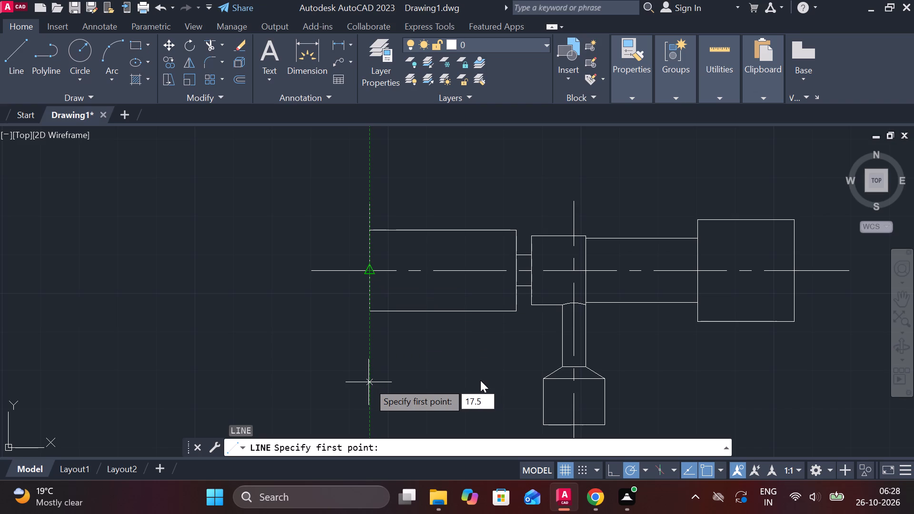
key("Return")
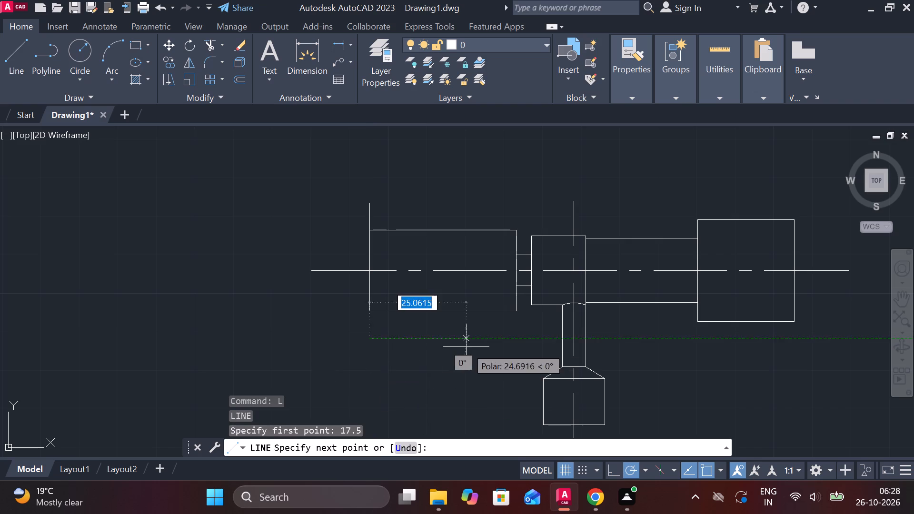
scroll(370, 343, "up", 2)
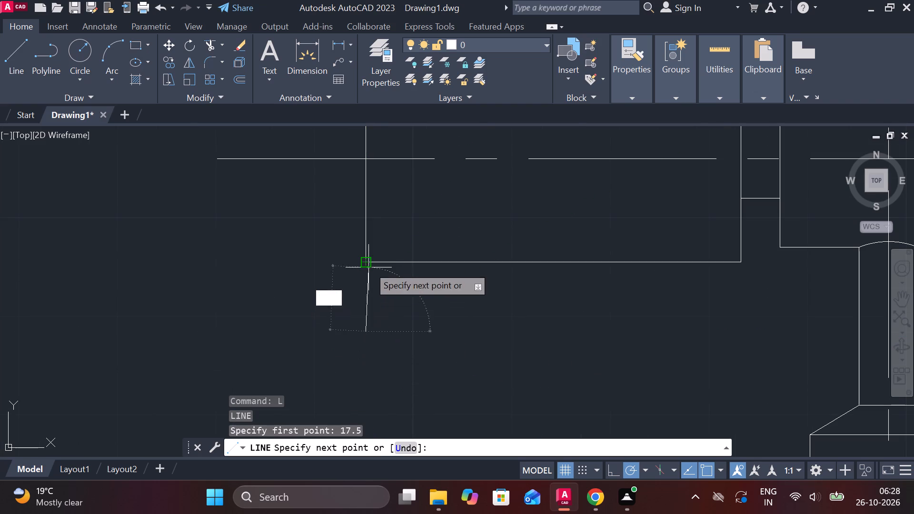
left_click(364, 261)
scroll(440, 301, "down", 2)
key("Escape")
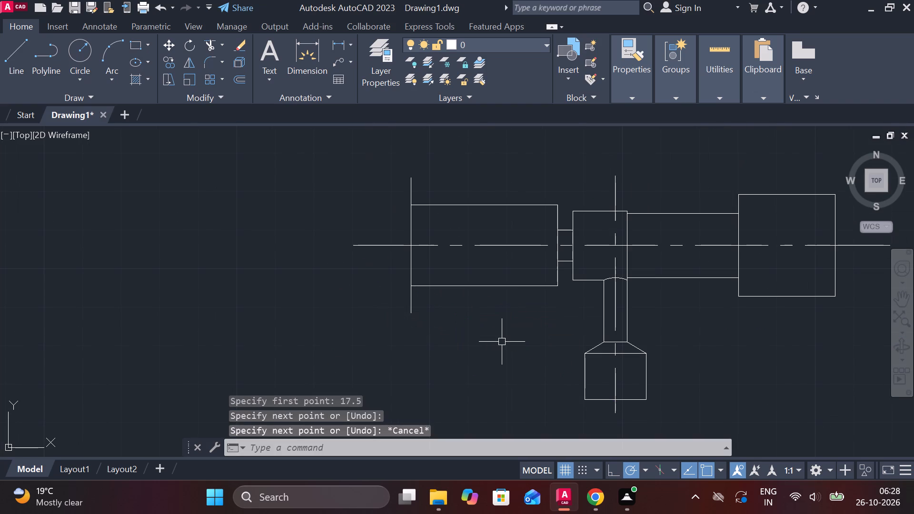
Draw a horizontal line 32 long to the right from the upper end of the vertical line at the shaft's left end.
key("l")
key("Return")
middle_click_drag(500, 342, 387, 384)
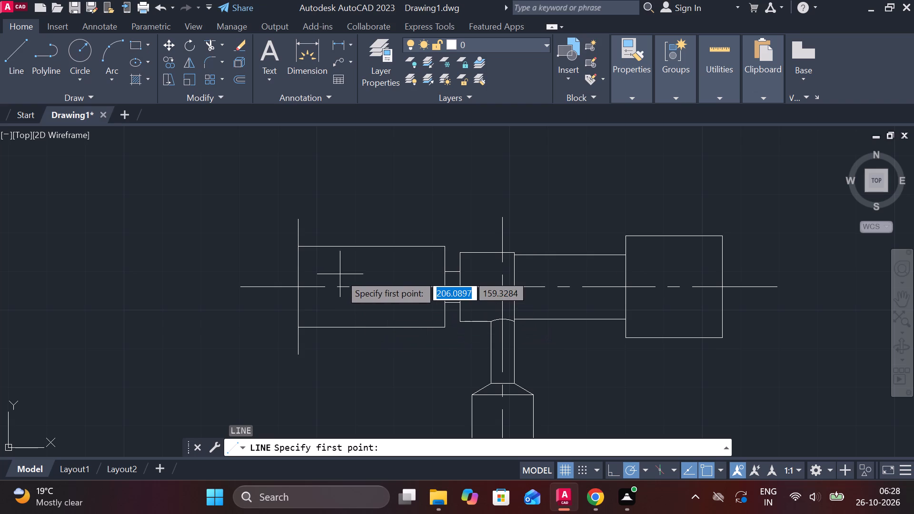
left_click(303, 217)
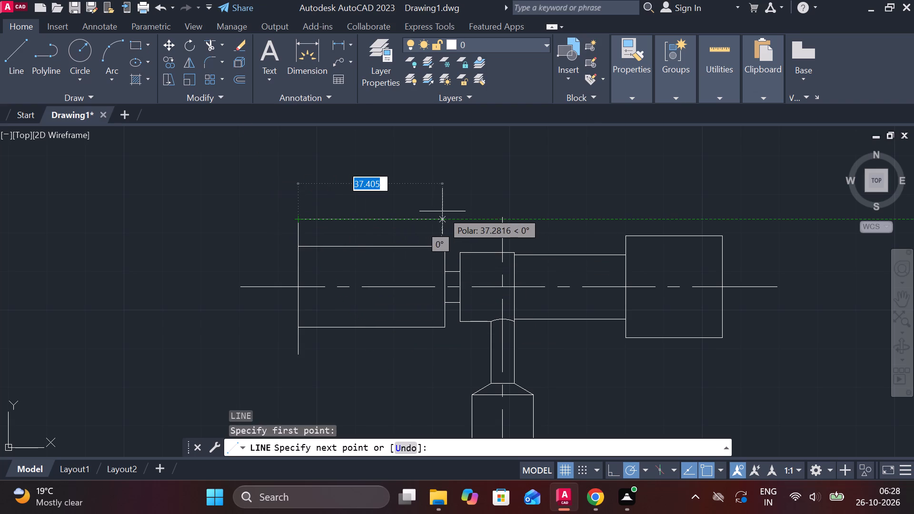
type("32")
key("space")
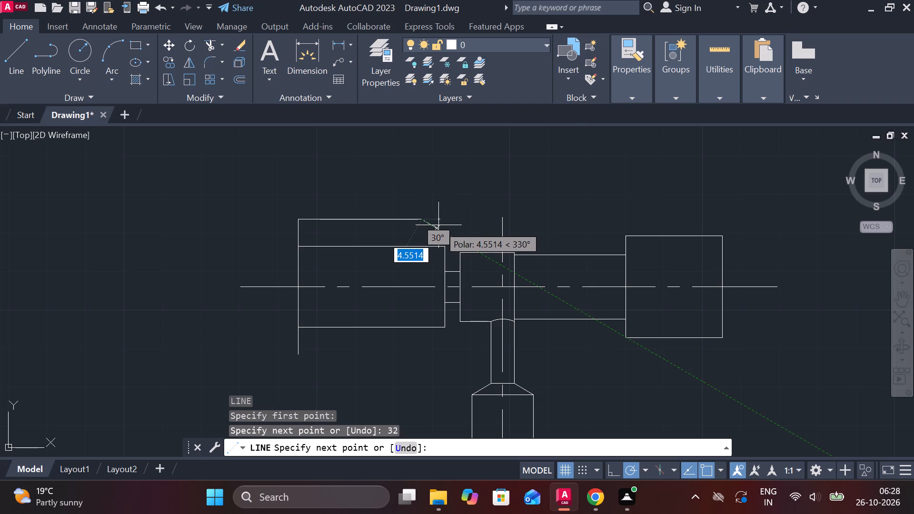
Continue the outer profile with a 2.5 vertical step upward and a 36 horizontal line to the right.
scroll(427, 208, "up", 1)
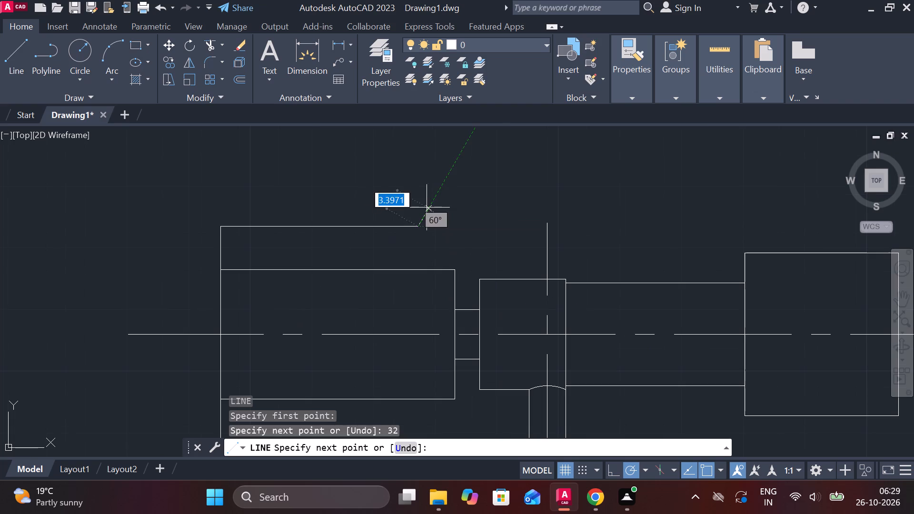
key("2")
key("period")
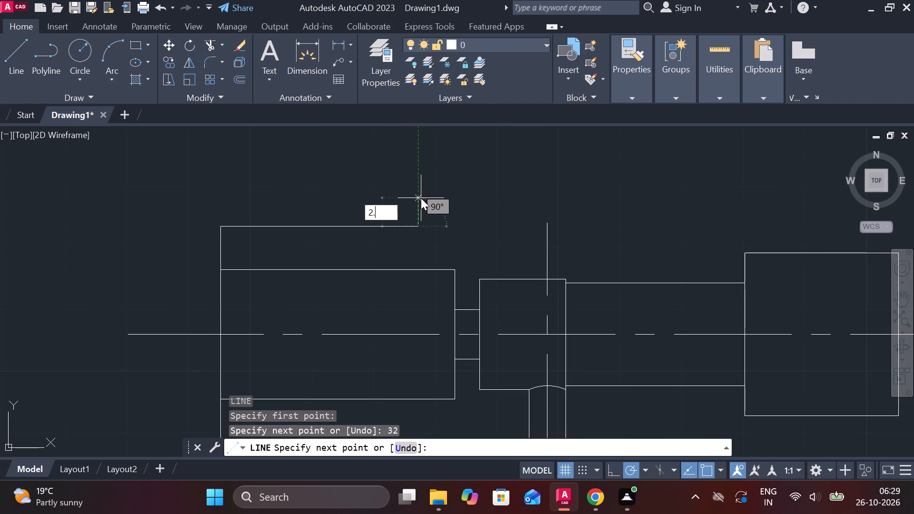
type("5")
key("space")
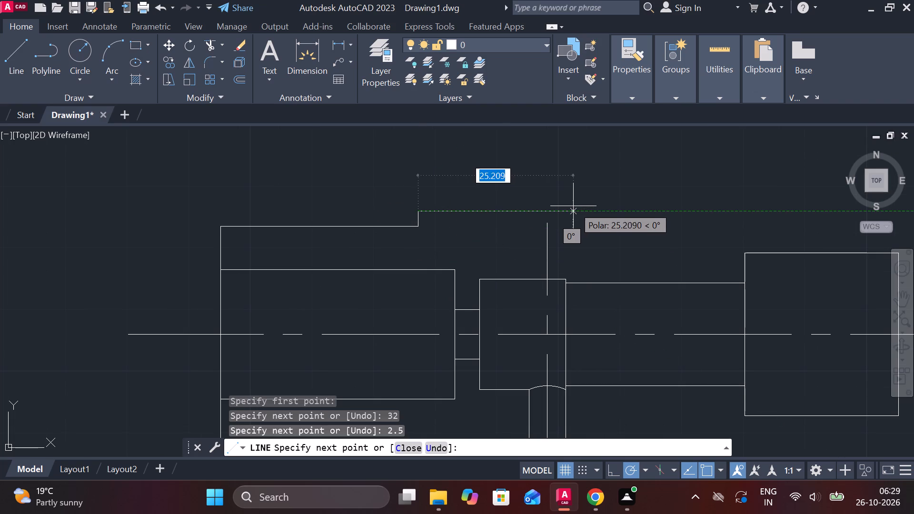
middle_click_drag(580, 206, 566, 205)
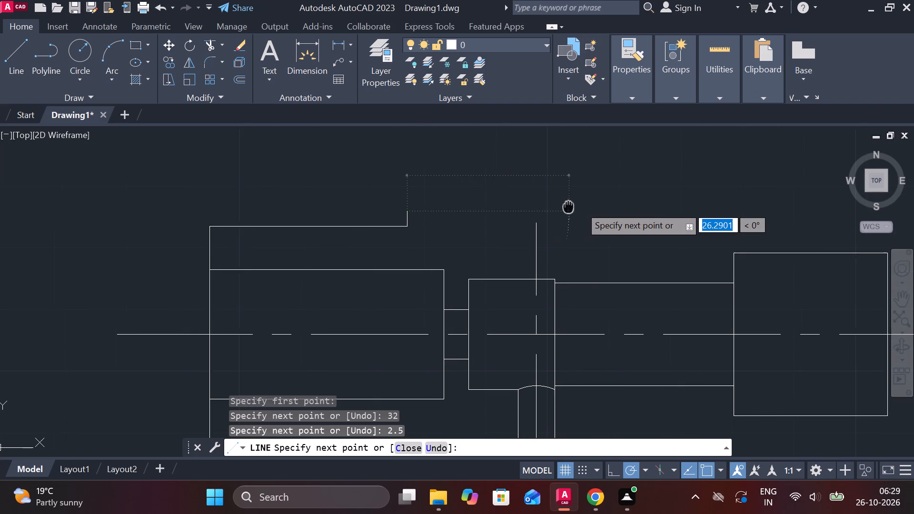
middle_click_drag(566, 205, 495, 188)
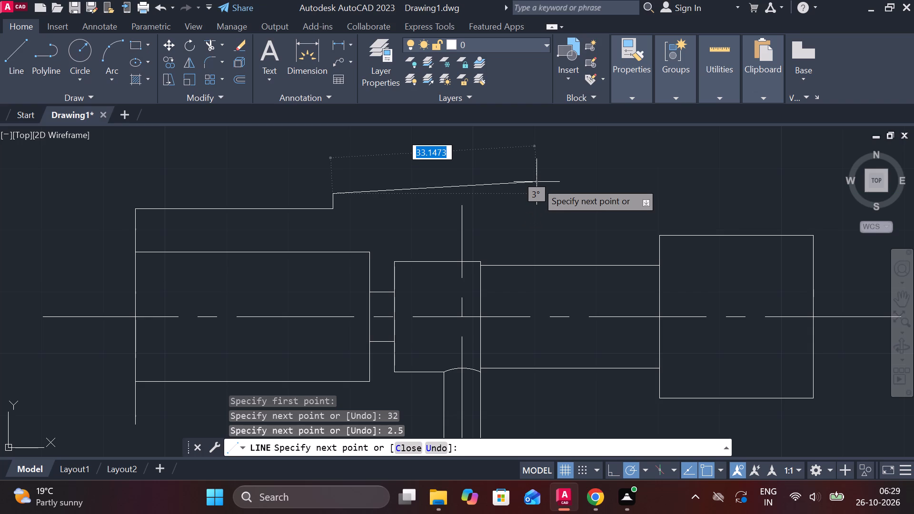
type("36")
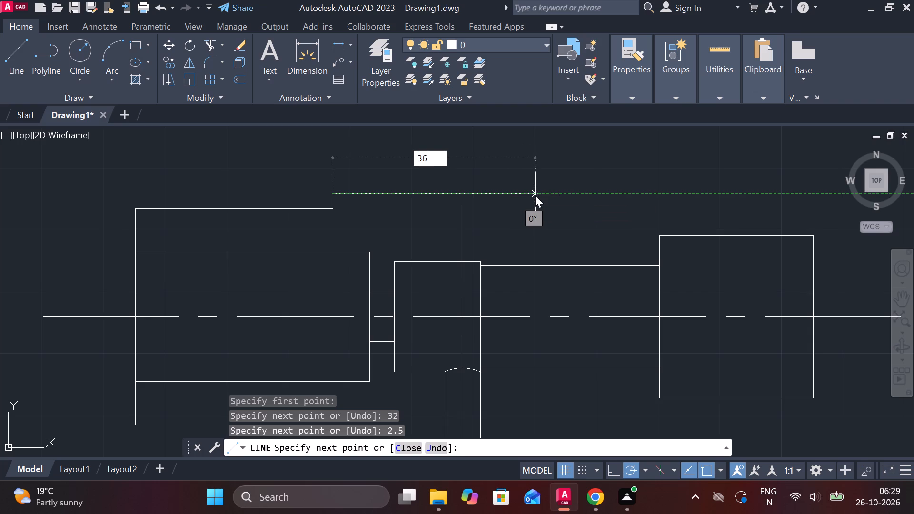
key("space")
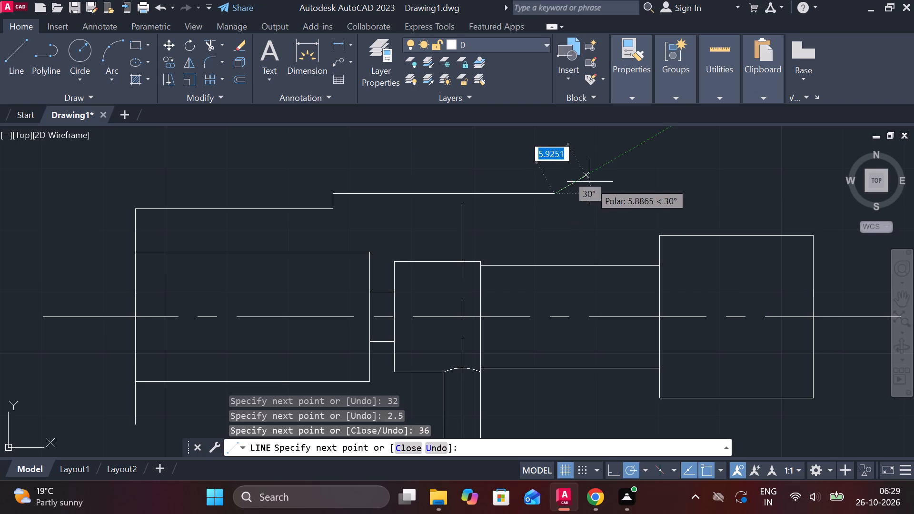
key("Escape")
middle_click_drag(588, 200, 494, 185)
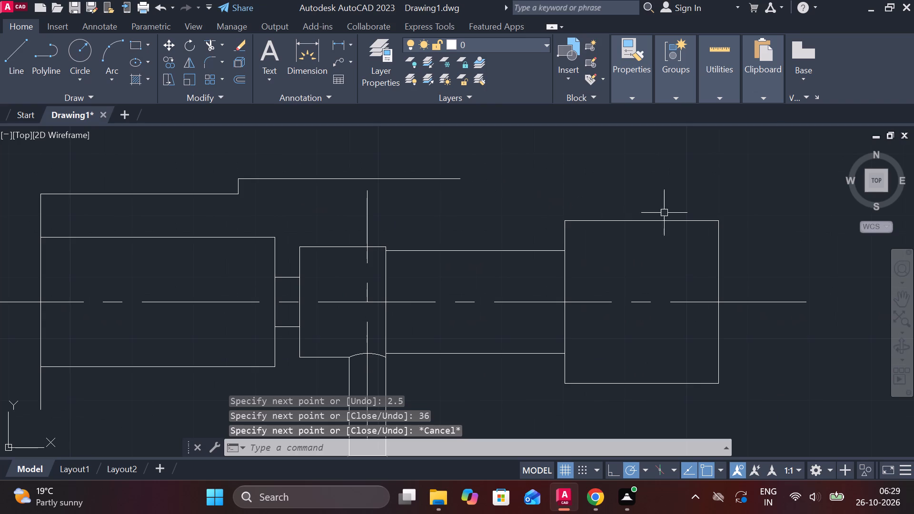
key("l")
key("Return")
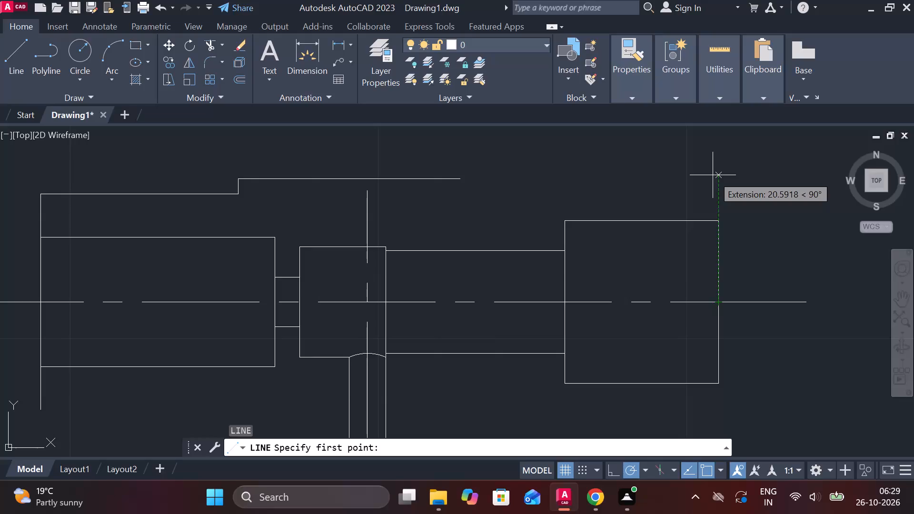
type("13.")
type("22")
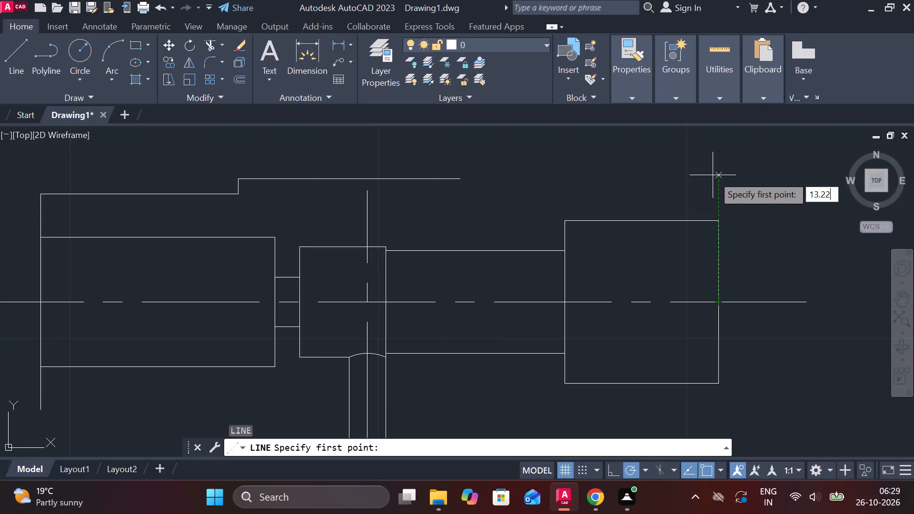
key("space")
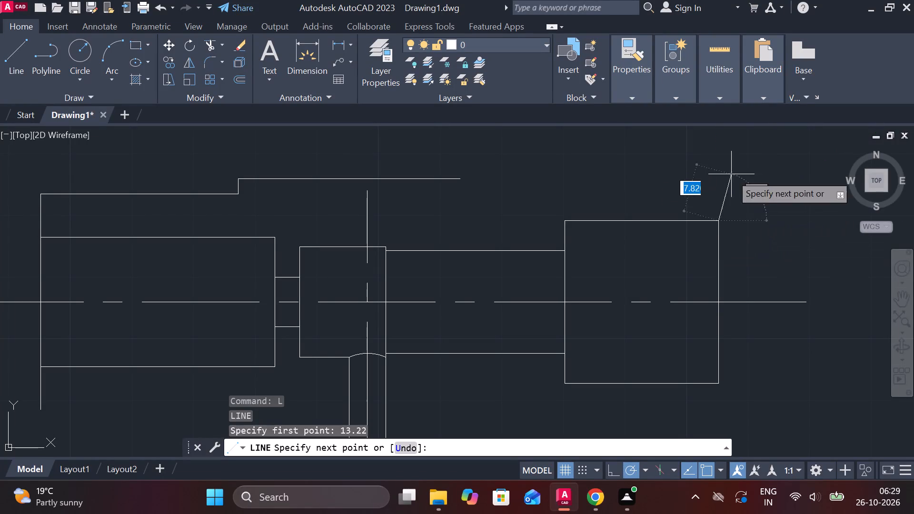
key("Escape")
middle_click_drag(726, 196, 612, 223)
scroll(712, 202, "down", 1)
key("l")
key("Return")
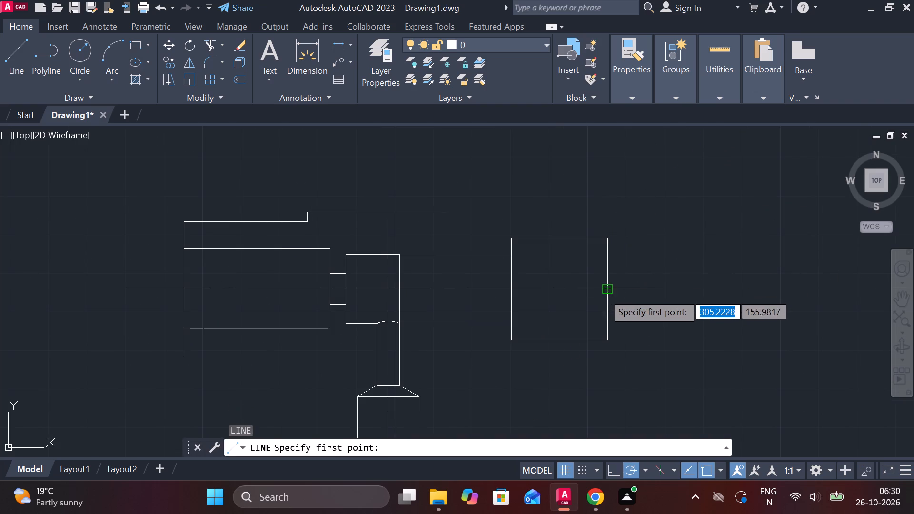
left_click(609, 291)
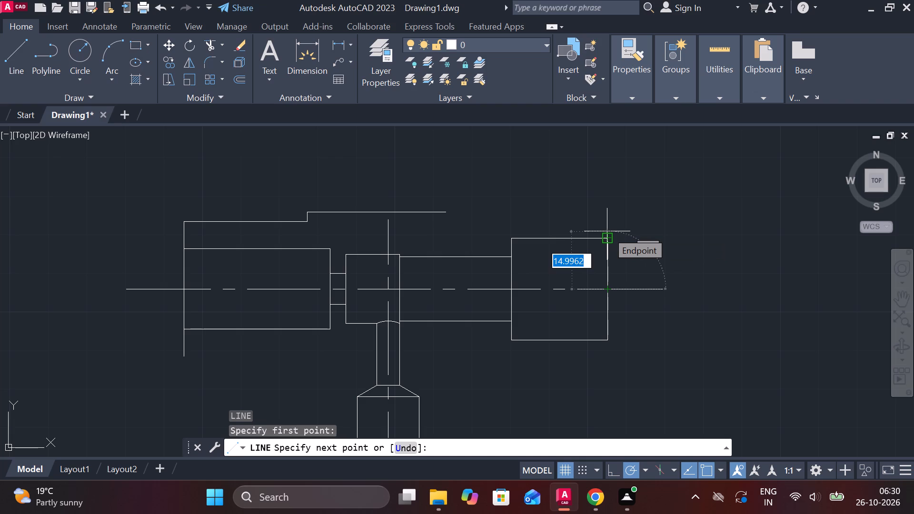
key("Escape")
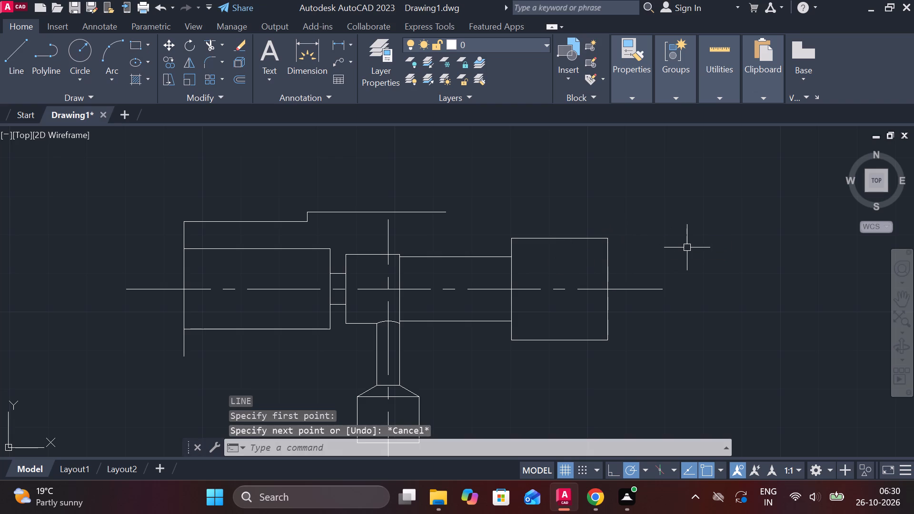
Draw a line 10 up from the midpoint of the right end block's right edge, and across horizontally to its left edge.
key("l")
key("Return")
left_click(608, 289)
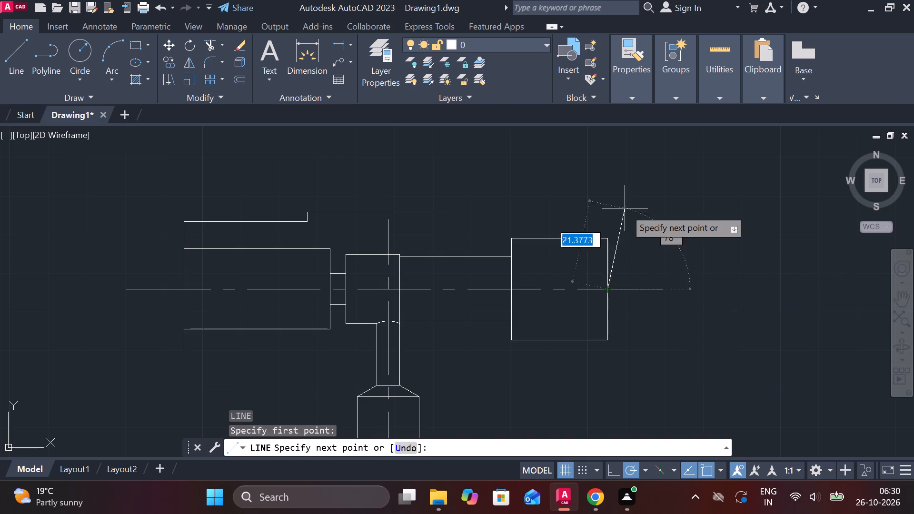
type("10")
key("Return")
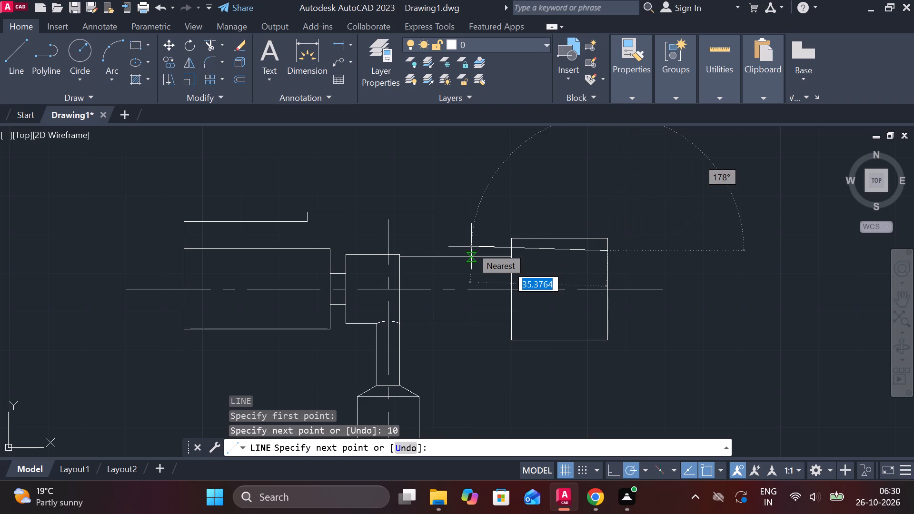
scroll(478, 248, "up", 1)
left_click(530, 254)
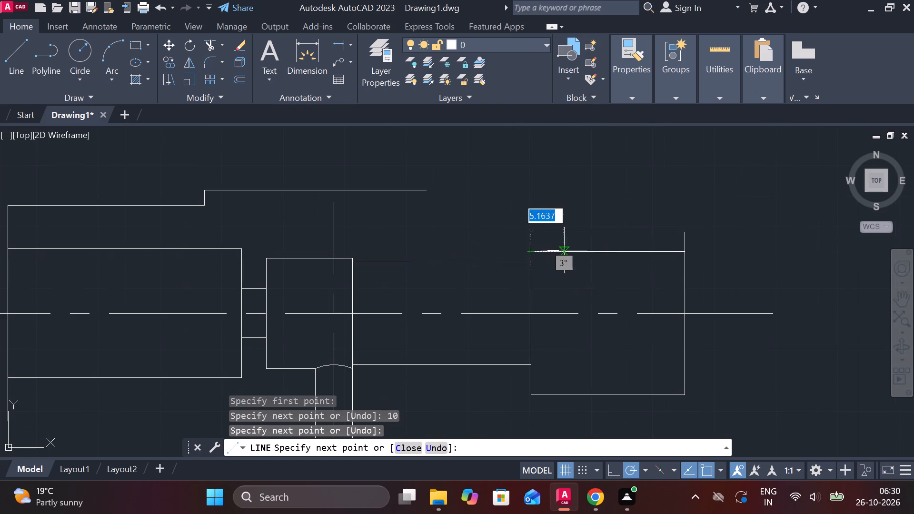
key("Escape")
Mirror the block's inner horizontal line about the horizontal centerline, keeping the original.
scroll(573, 275, "up", 1)
left_click(565, 235)
middle_click_drag(583, 268, 522, 270)
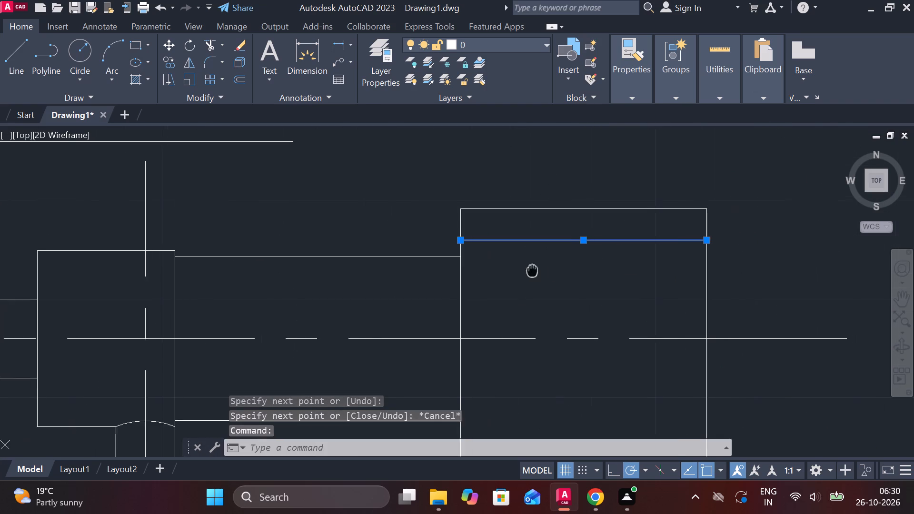
middle_click_drag(522, 270, 508, 270)
type("mi")
key("Return")
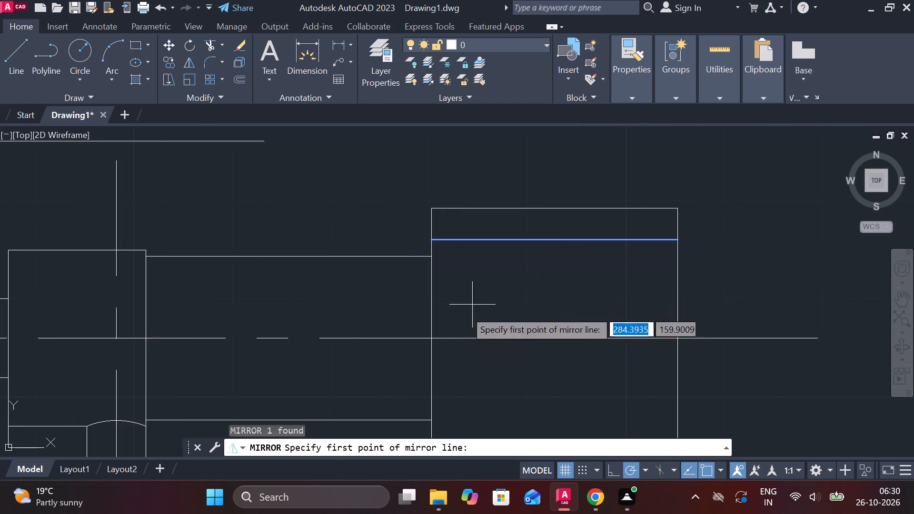
left_click(435, 342)
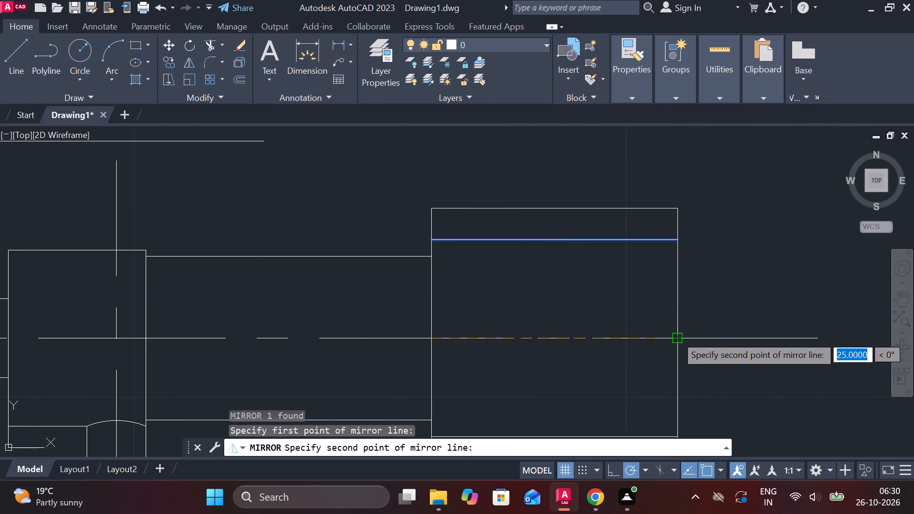
left_click(676, 336)
left_click_drag(705, 386, 676, 336)
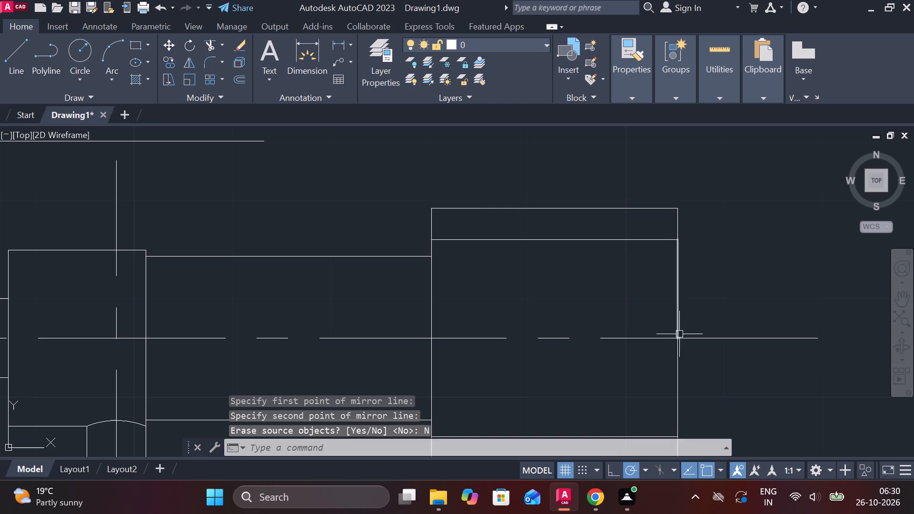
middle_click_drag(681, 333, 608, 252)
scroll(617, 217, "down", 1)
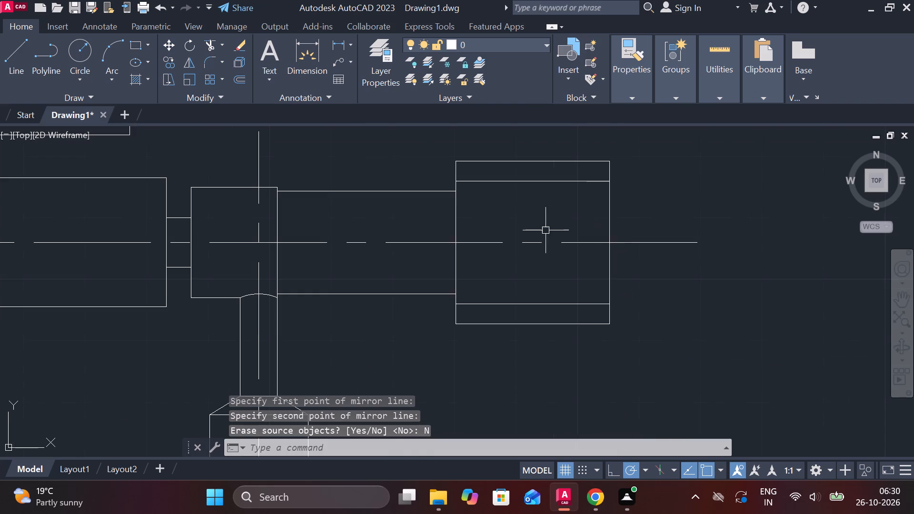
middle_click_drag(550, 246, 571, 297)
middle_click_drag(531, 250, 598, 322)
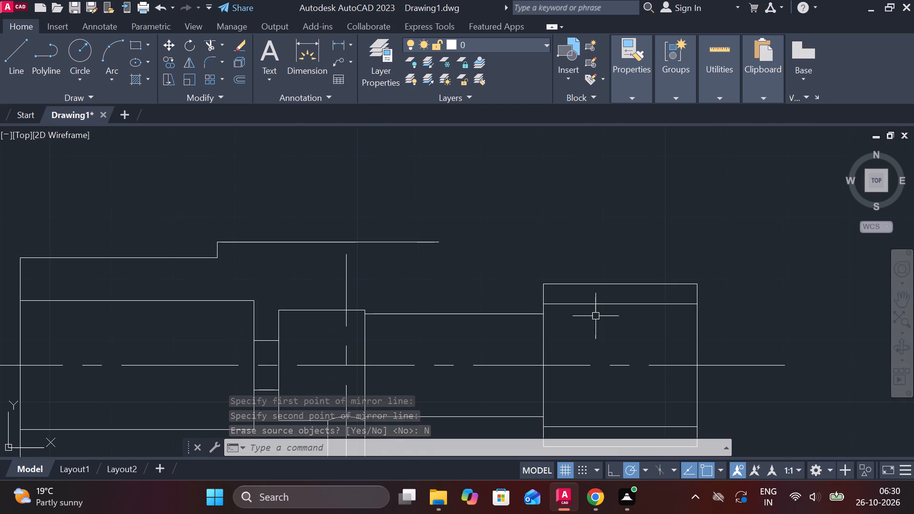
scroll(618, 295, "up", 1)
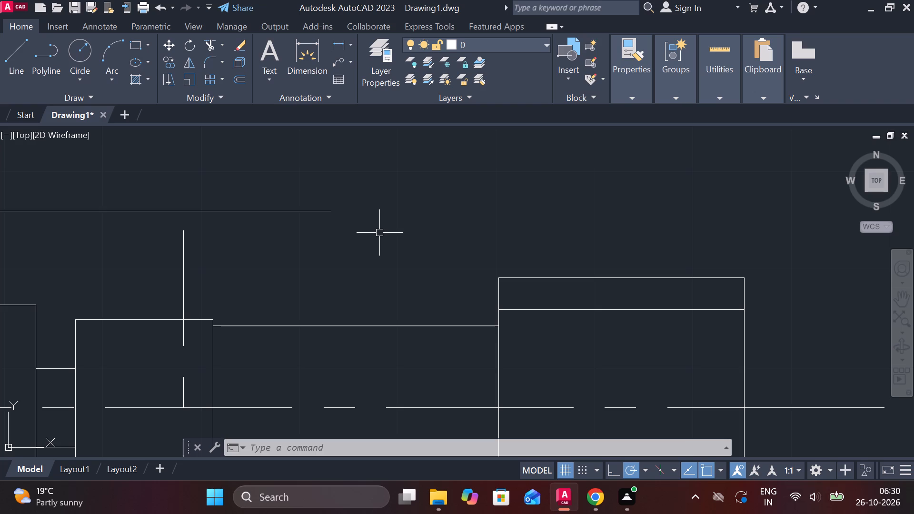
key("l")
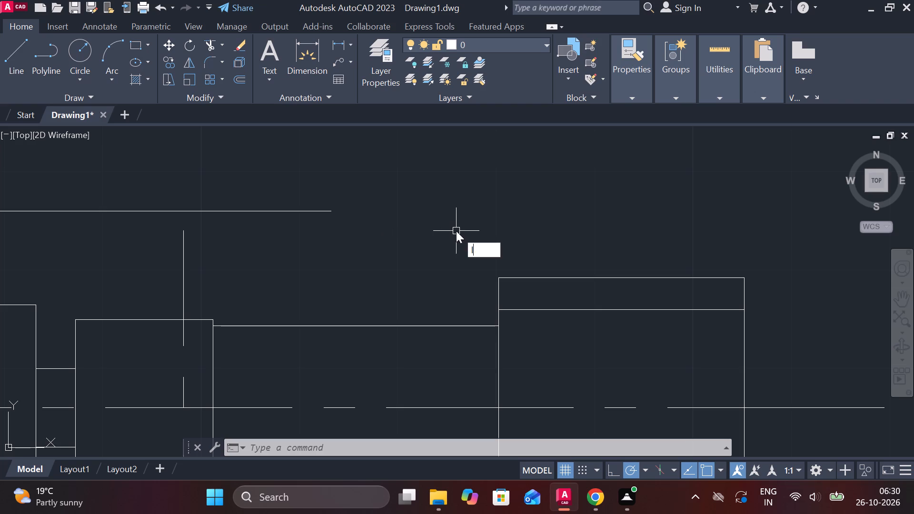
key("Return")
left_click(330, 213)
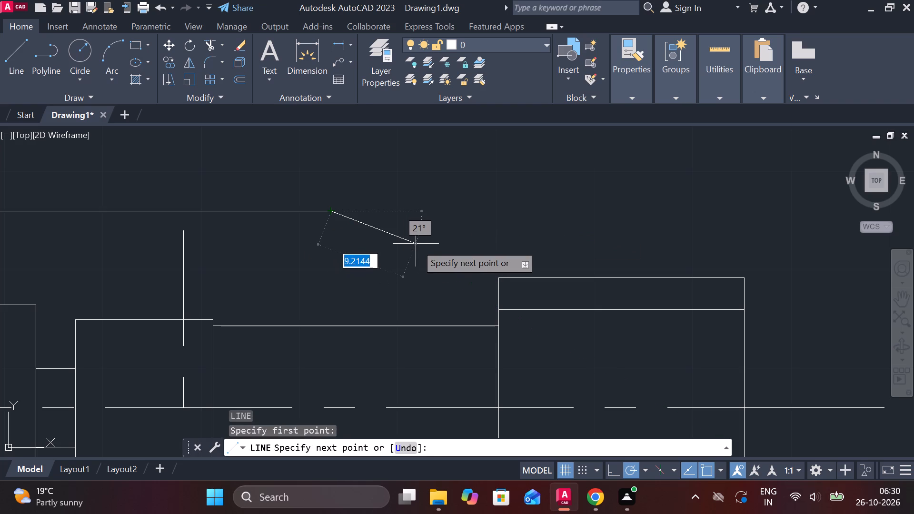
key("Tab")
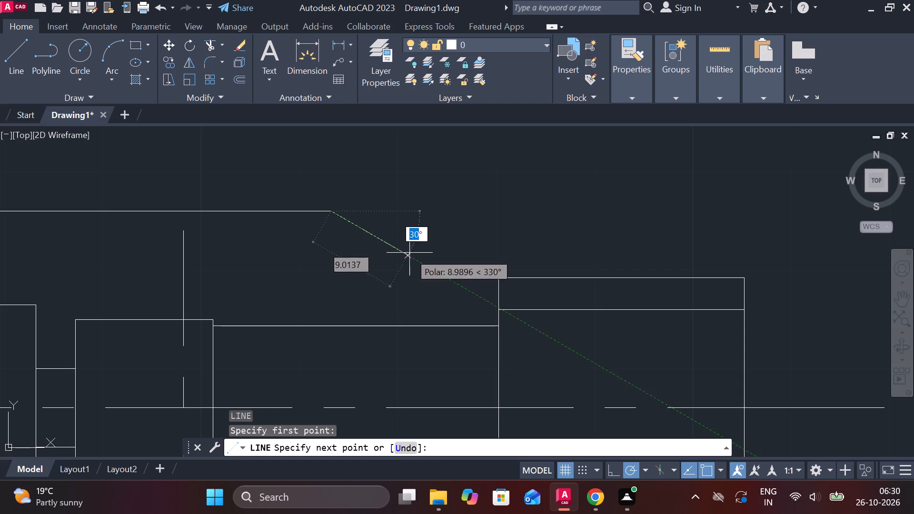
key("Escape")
Draw a line 6 long sloping down to the right at 30° from the right end of the outer profile's 36 line.
key("l")
key("Return")
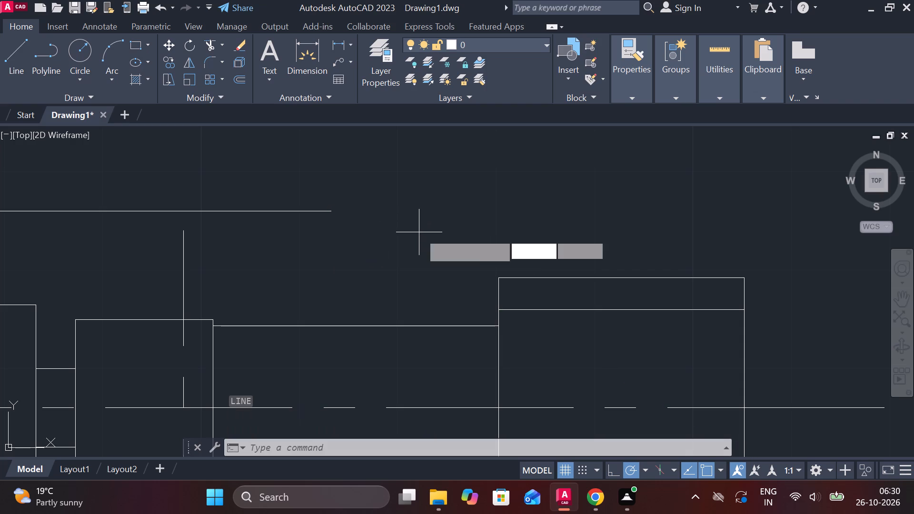
left_click(328, 216)
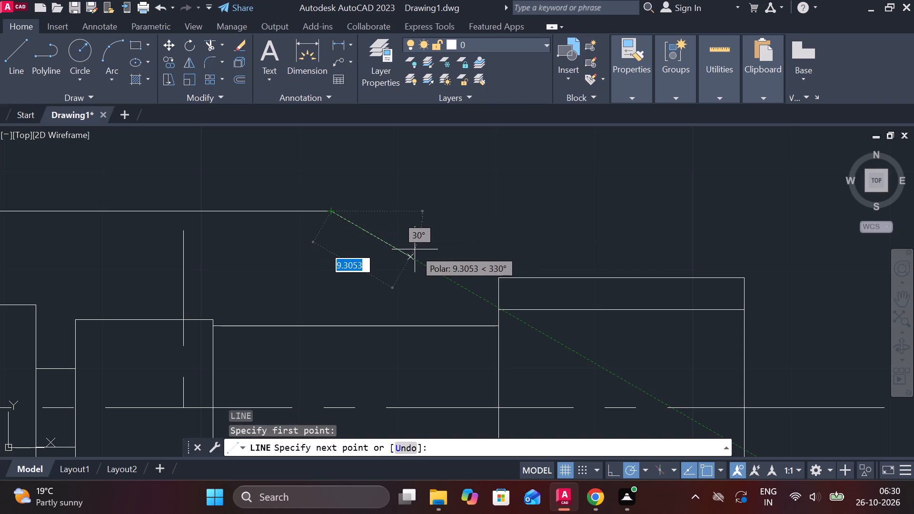
key("6")
key("Tab")
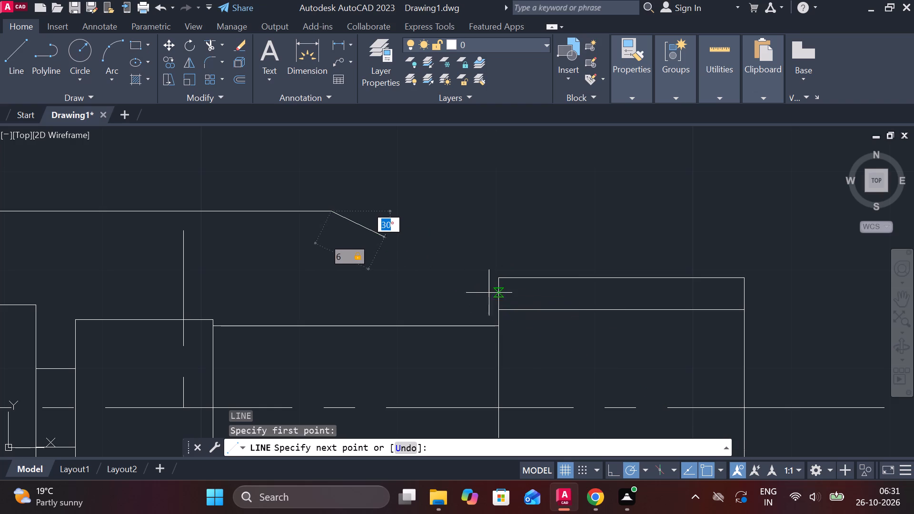
left_click(558, 339)
key("Escape")
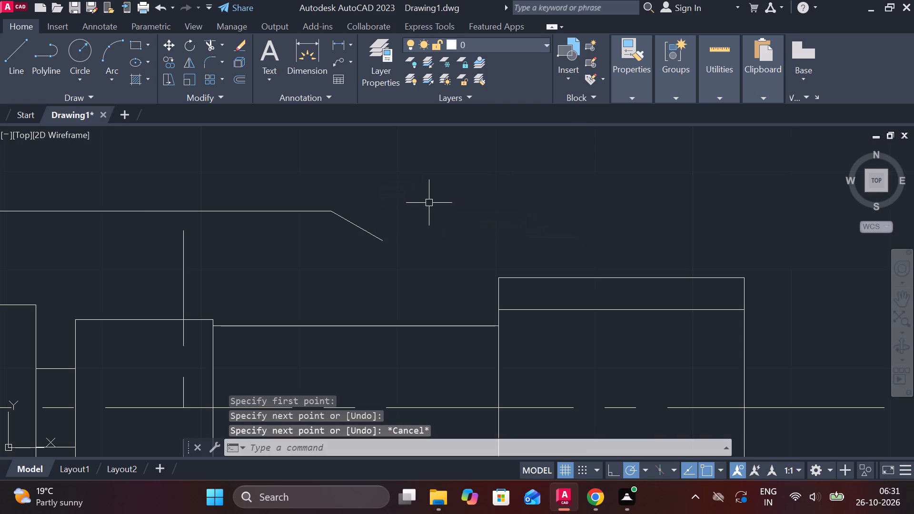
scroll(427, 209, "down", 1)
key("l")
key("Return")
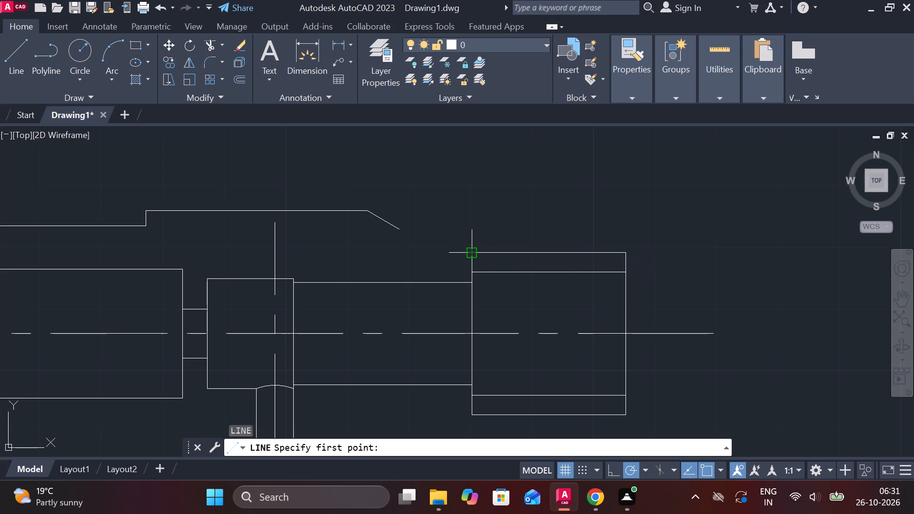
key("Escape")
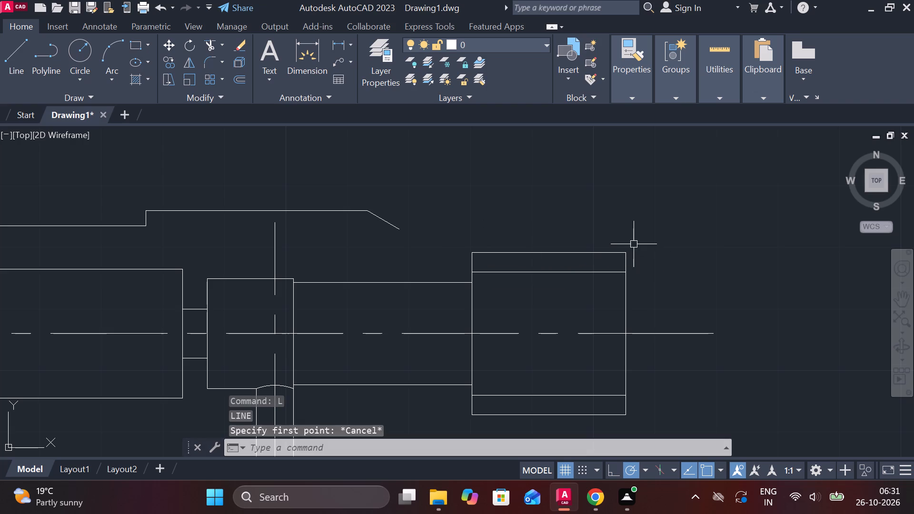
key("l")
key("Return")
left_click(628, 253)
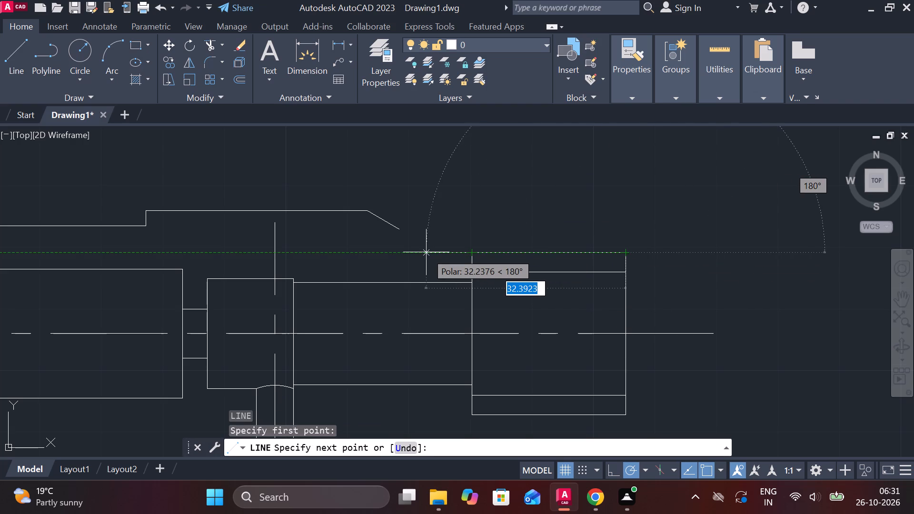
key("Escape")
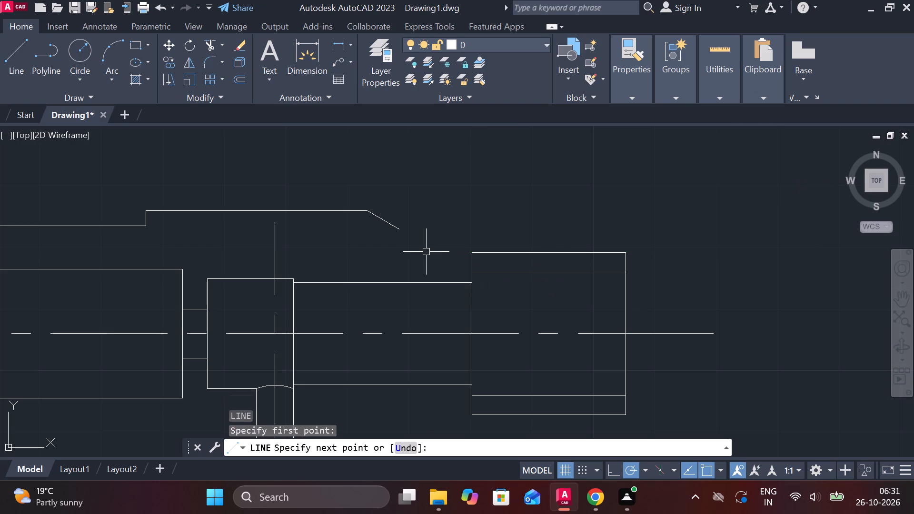
Draw a horizontal line 11 long to the left from the right end block's top-left corner.
key("l")
key("Return")
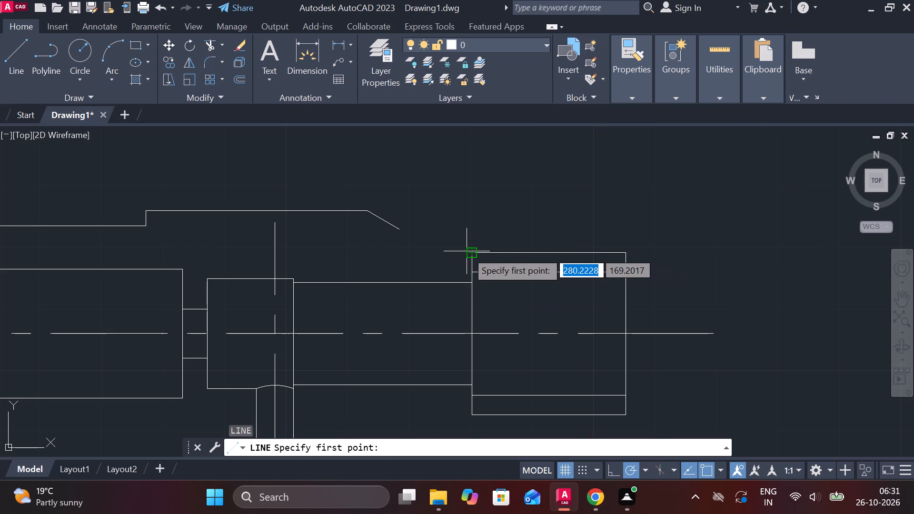
left_click(467, 252)
type("11")
key("space")
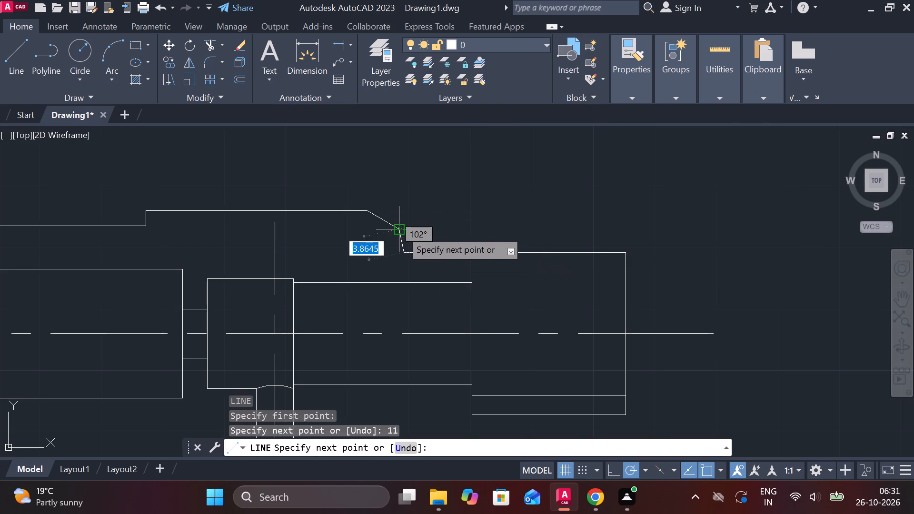
scroll(415, 228, "up", 2)
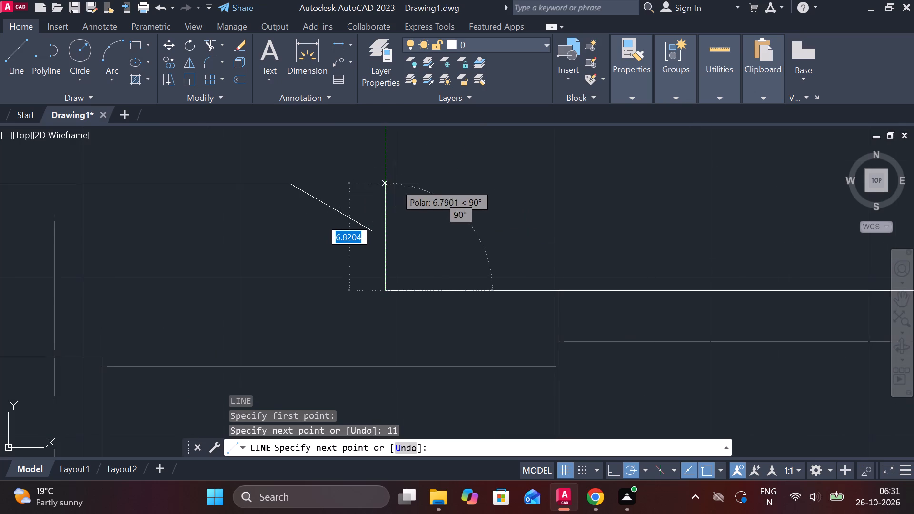
scroll(395, 183, "down", 3)
scroll(403, 174, "up", 1)
key("Escape")
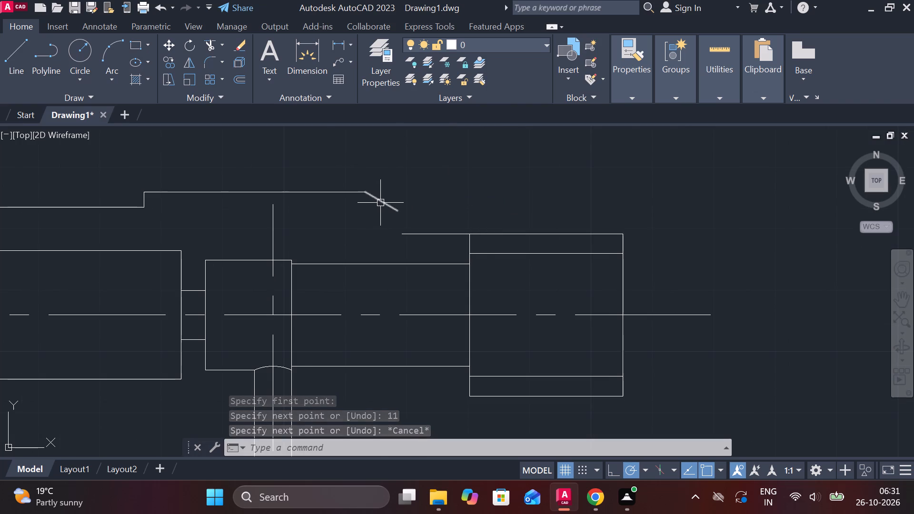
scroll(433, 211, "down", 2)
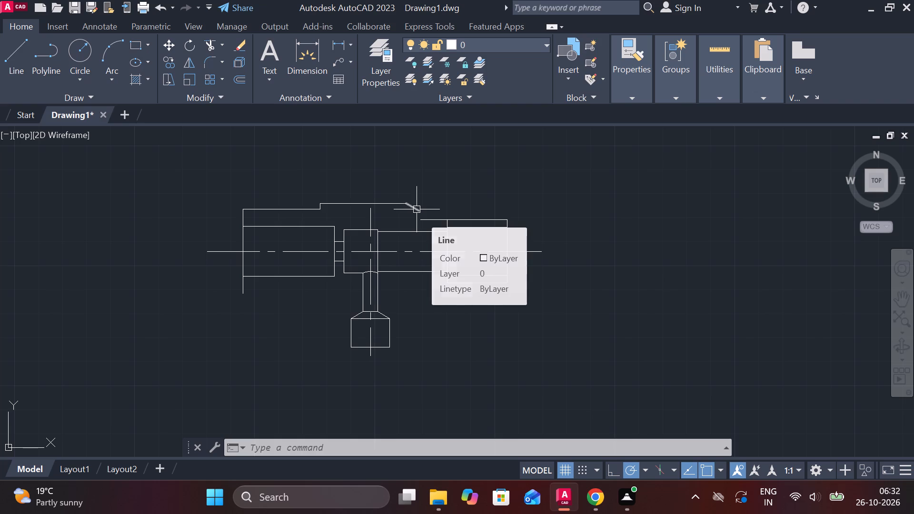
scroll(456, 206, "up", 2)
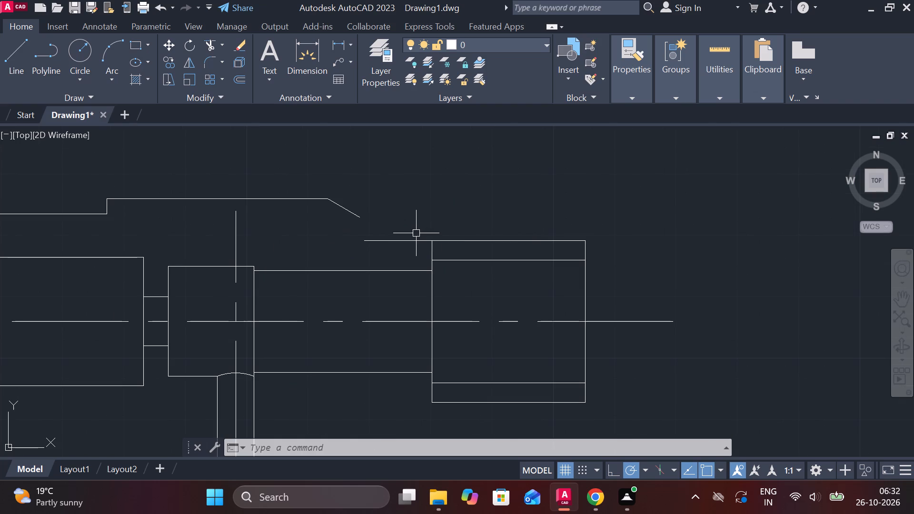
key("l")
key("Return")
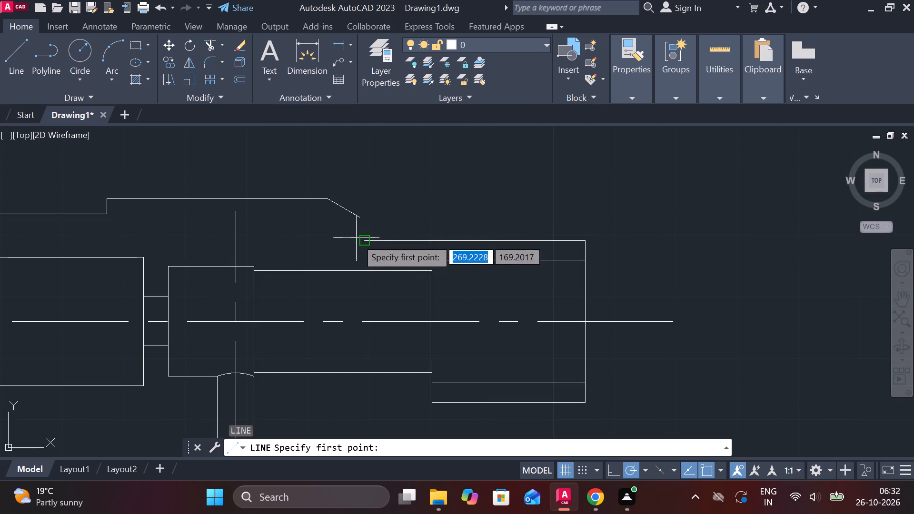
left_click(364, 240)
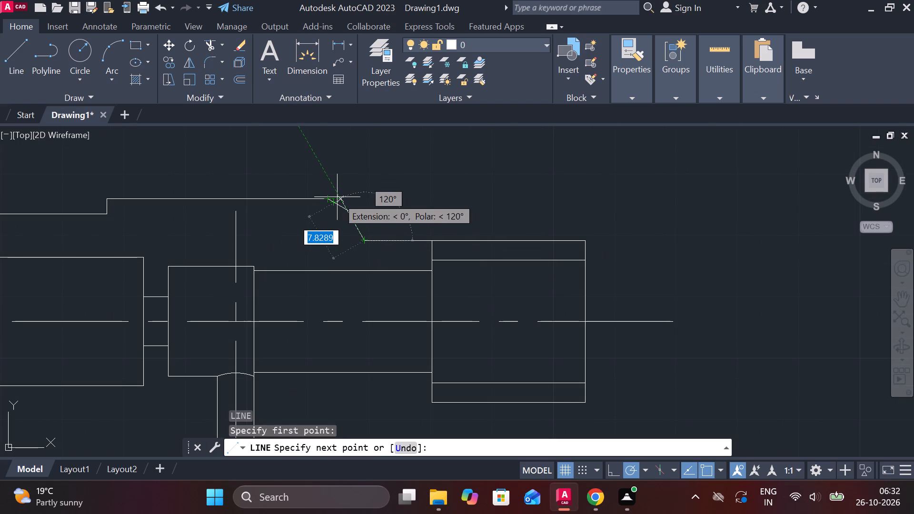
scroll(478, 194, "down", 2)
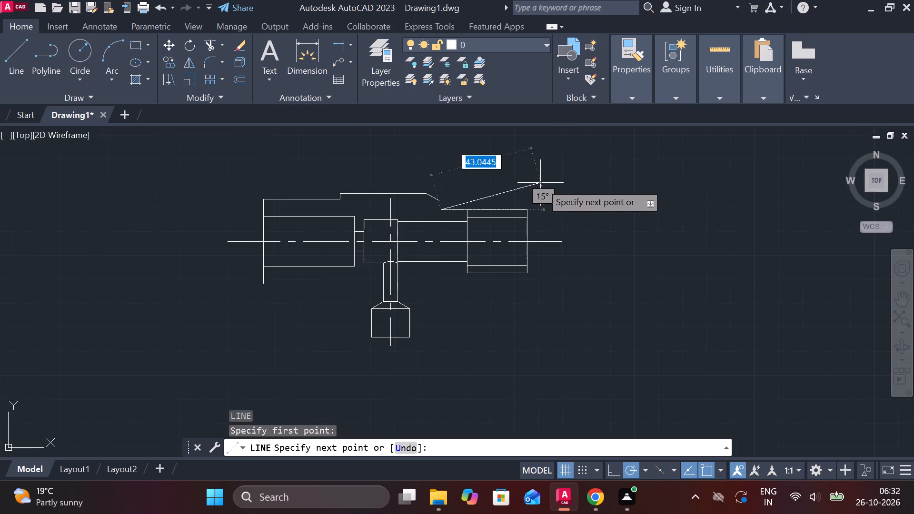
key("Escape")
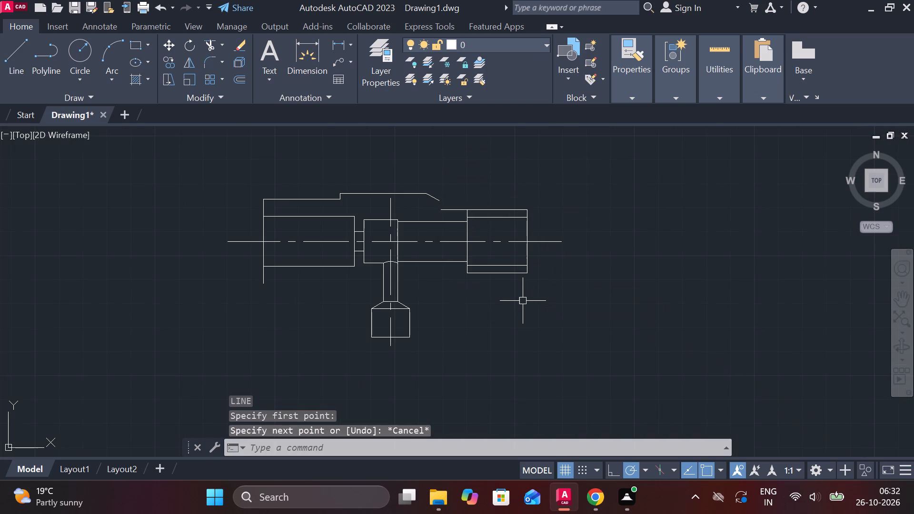
Check the lengths of the outer profile's upper horizontal lines with trial linear dimensions, without placing them.
left_click(334, 42)
left_click(266, 193)
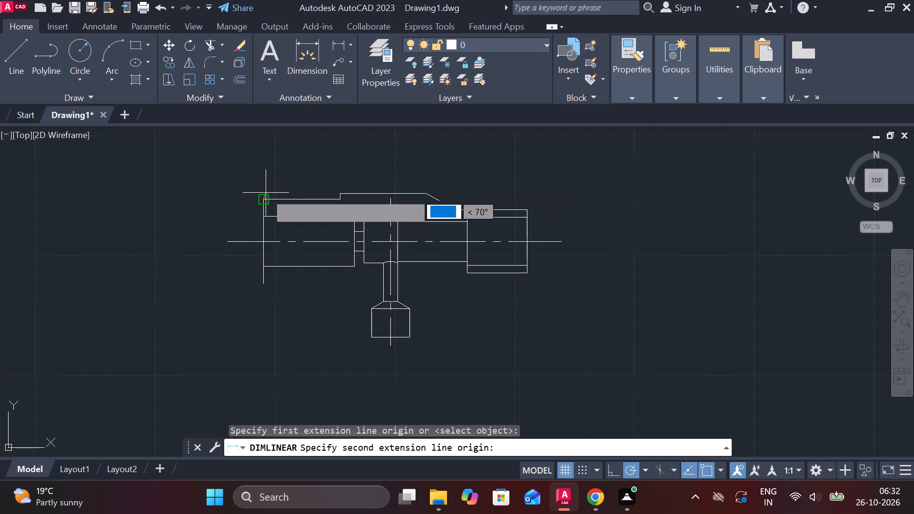
left_click(341, 197)
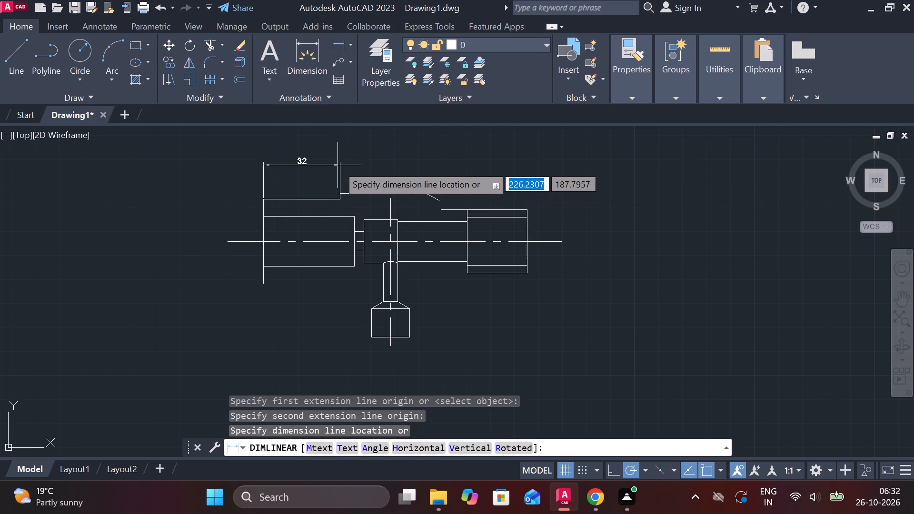
key("Escape")
key("space")
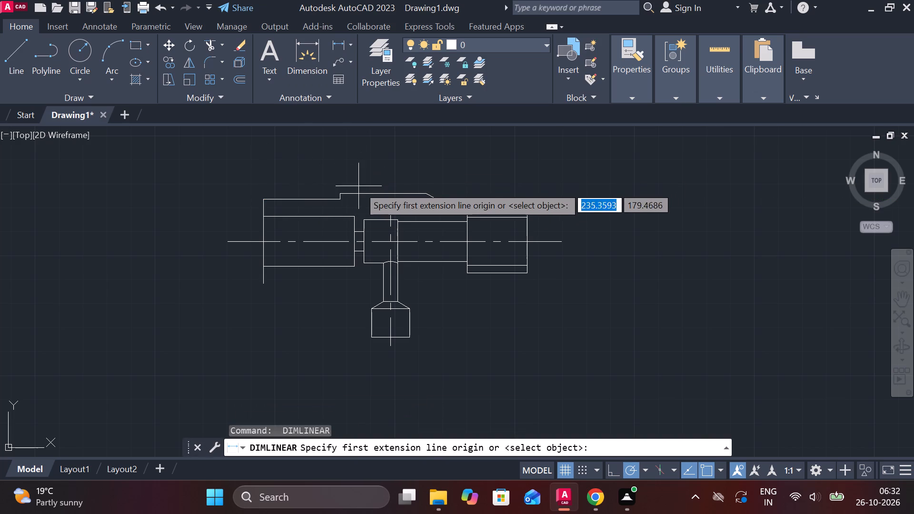
left_click(343, 192)
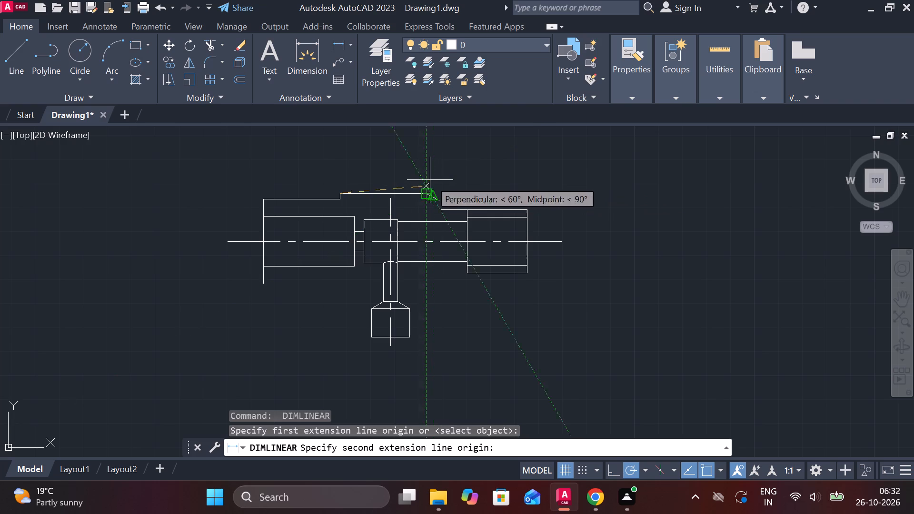
key("Escape")
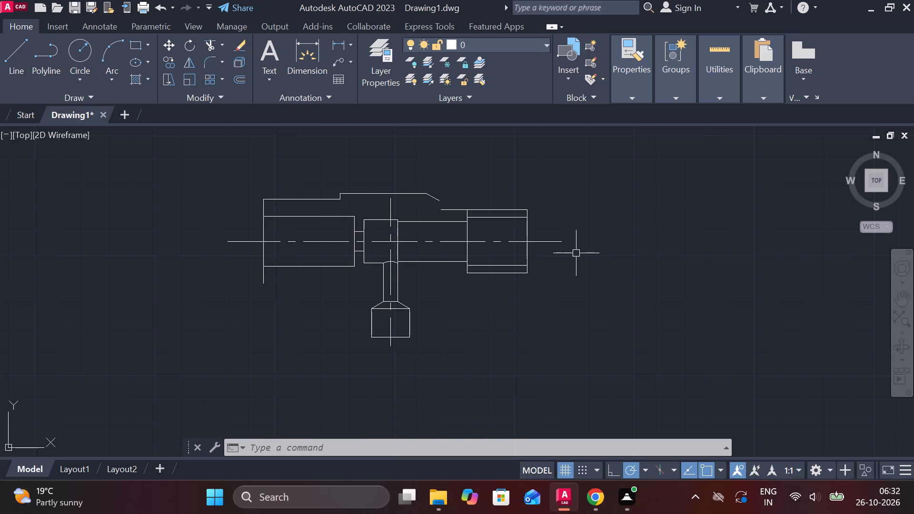
Mirror the outer profile's two horizontal lines, vertical step and sloping line about the horizontal centerline, keeping the originals.
left_click(280, 198)
left_click(359, 195)
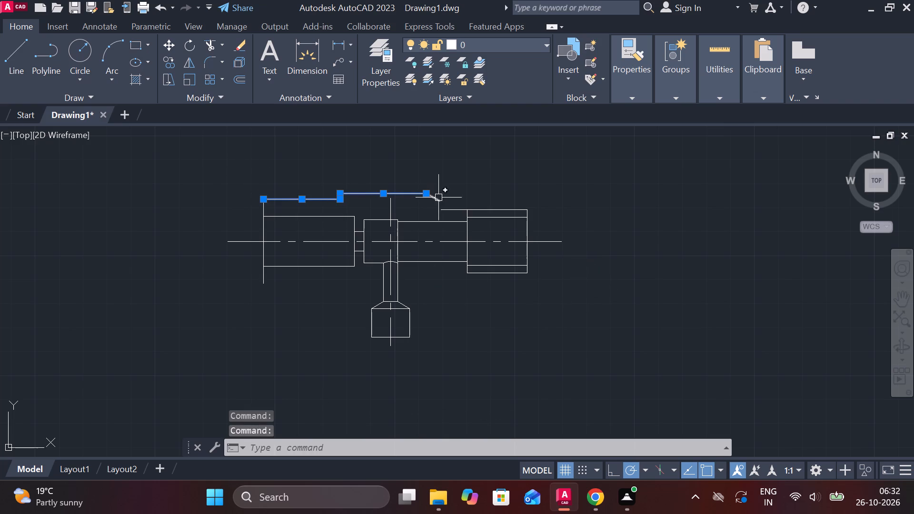
left_click(438, 198)
scroll(355, 197, "up", 3)
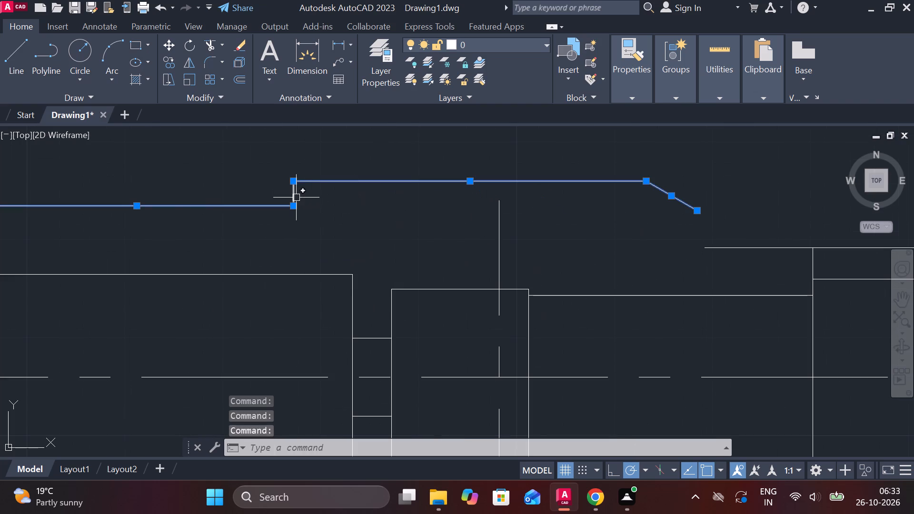
left_click(296, 198)
scroll(308, 220, "down", 3)
type("mi")
key("Return")
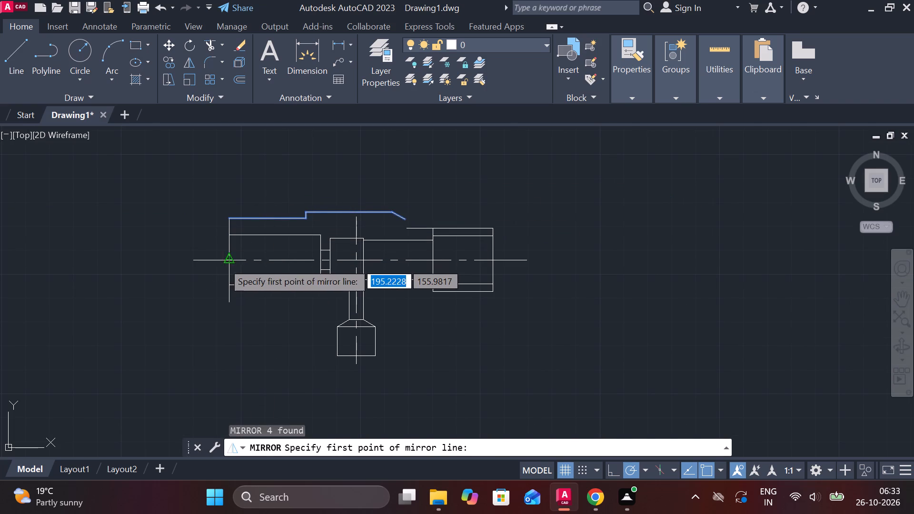
left_click(223, 262)
left_click(367, 259)
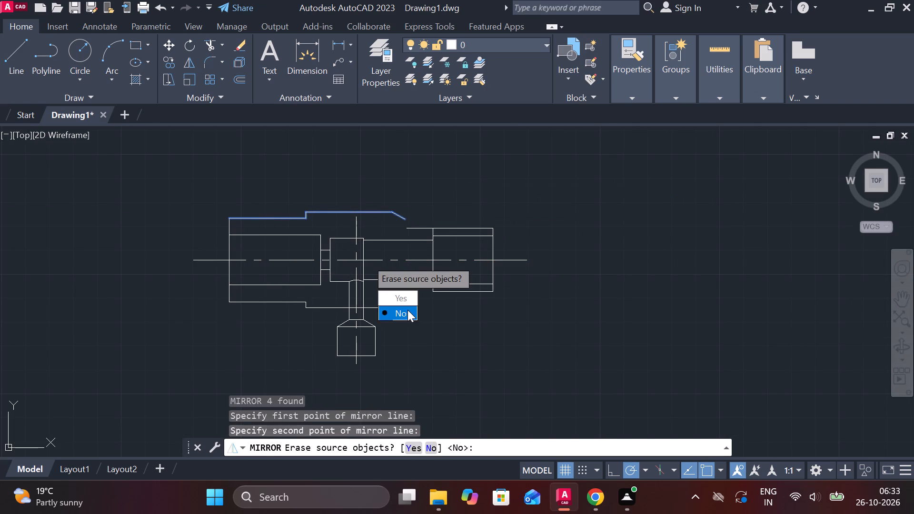
left_click_drag(407, 311, 367, 259)
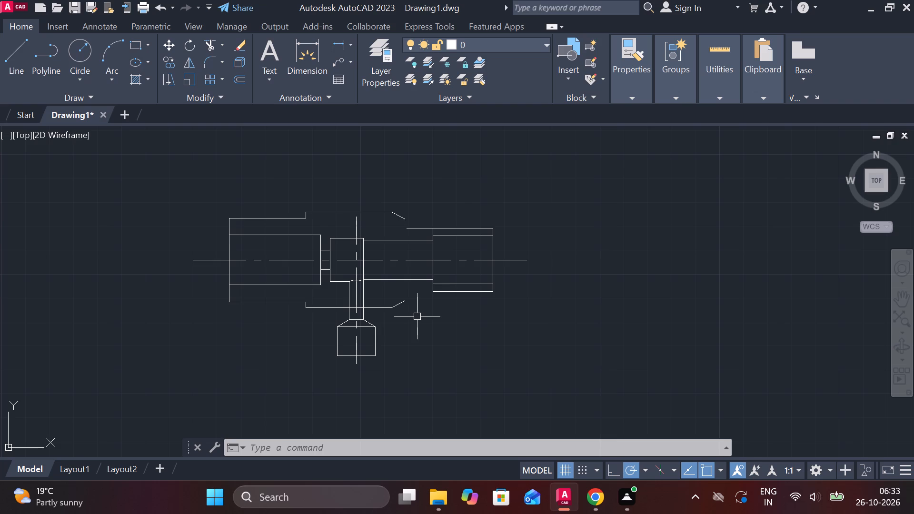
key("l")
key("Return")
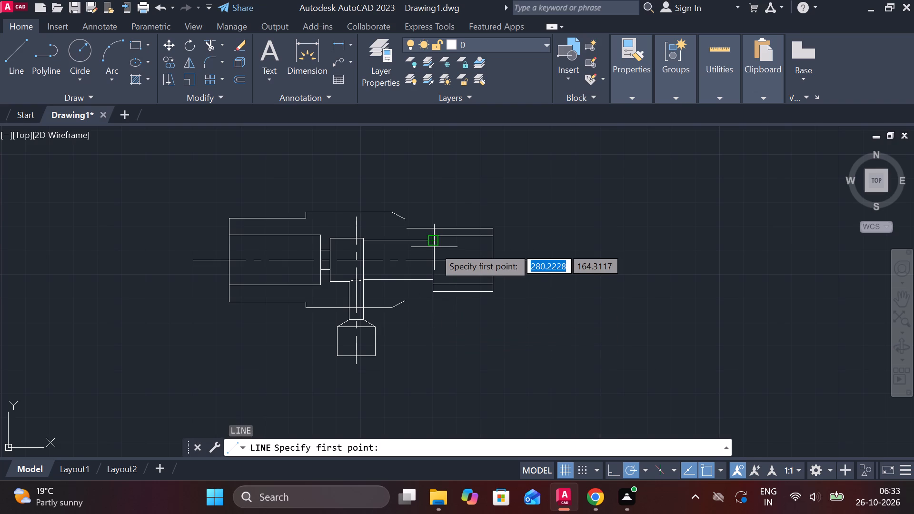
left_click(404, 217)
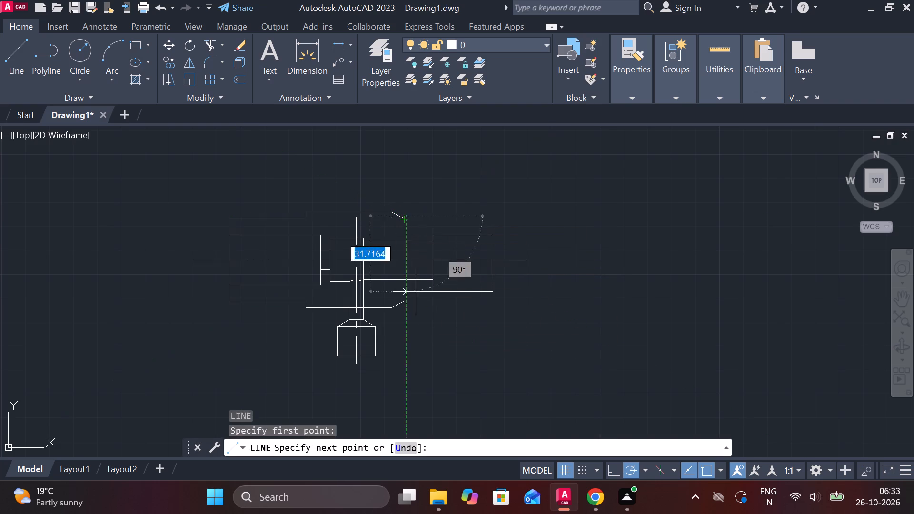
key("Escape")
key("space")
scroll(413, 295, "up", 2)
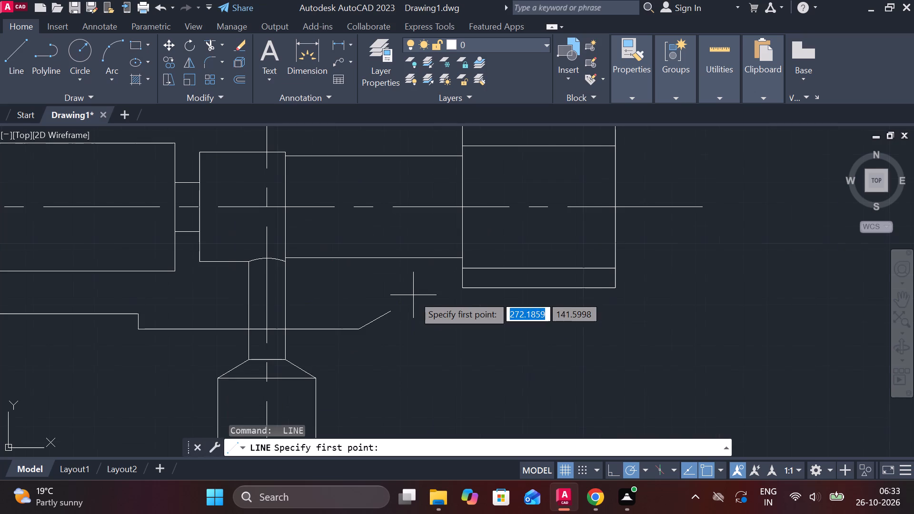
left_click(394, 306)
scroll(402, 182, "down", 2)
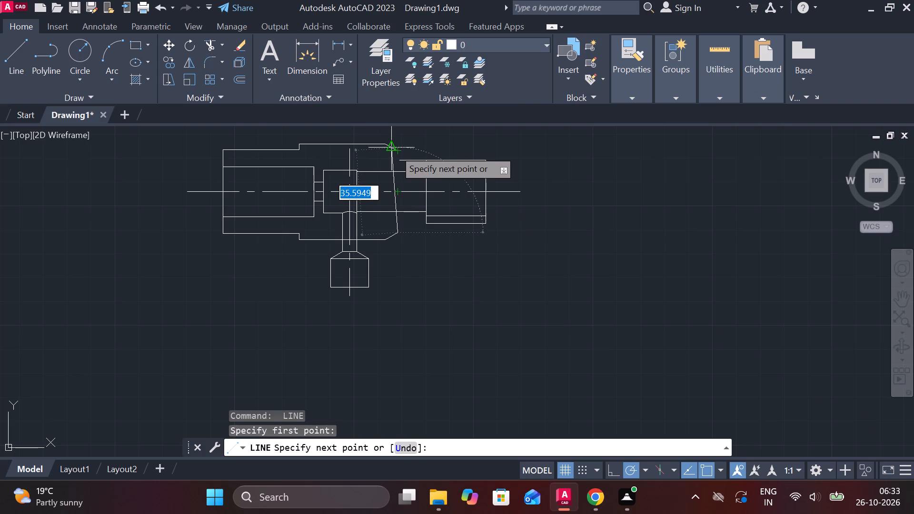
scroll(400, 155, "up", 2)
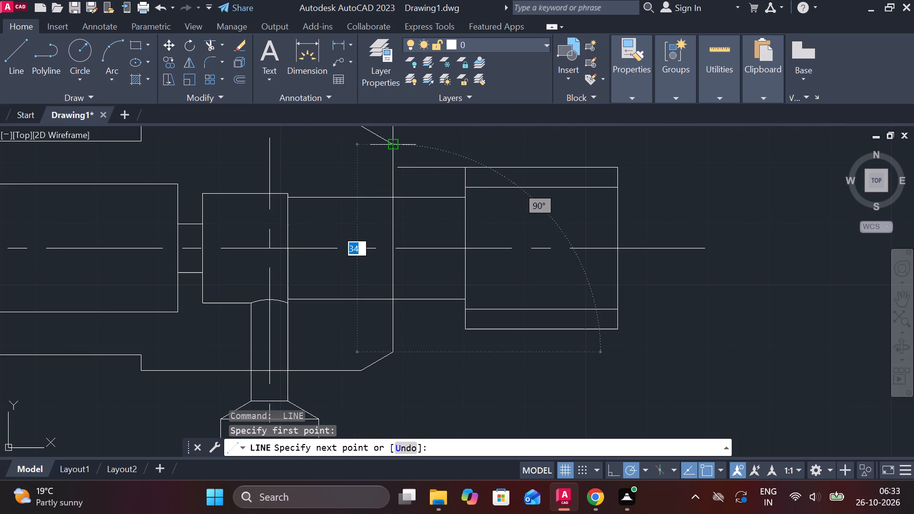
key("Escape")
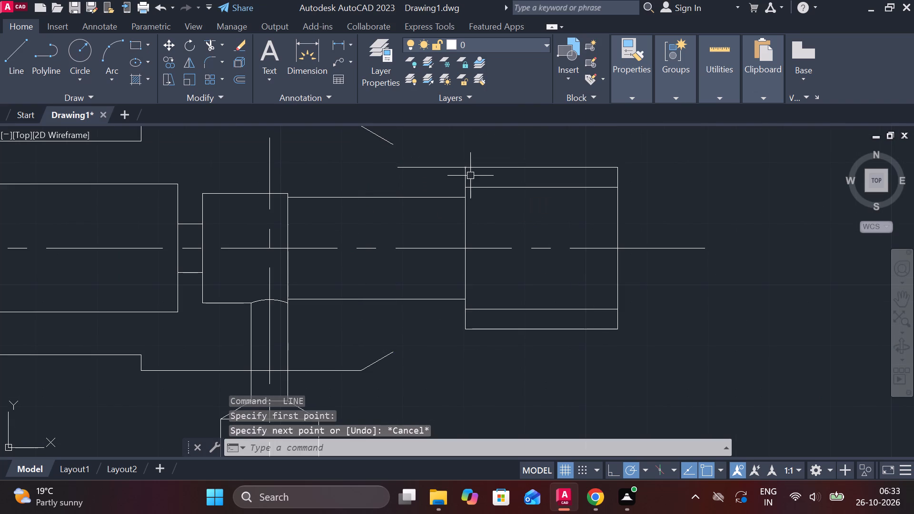
Erase the sloping line at the right end of the upper outer profile.
scroll(397, 169, "down", 2)
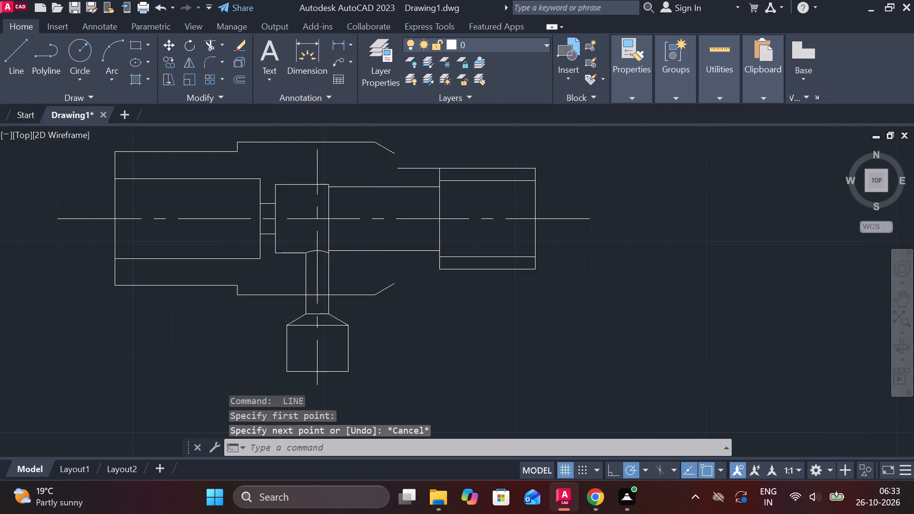
left_click(392, 158)
type("e")
key("space")
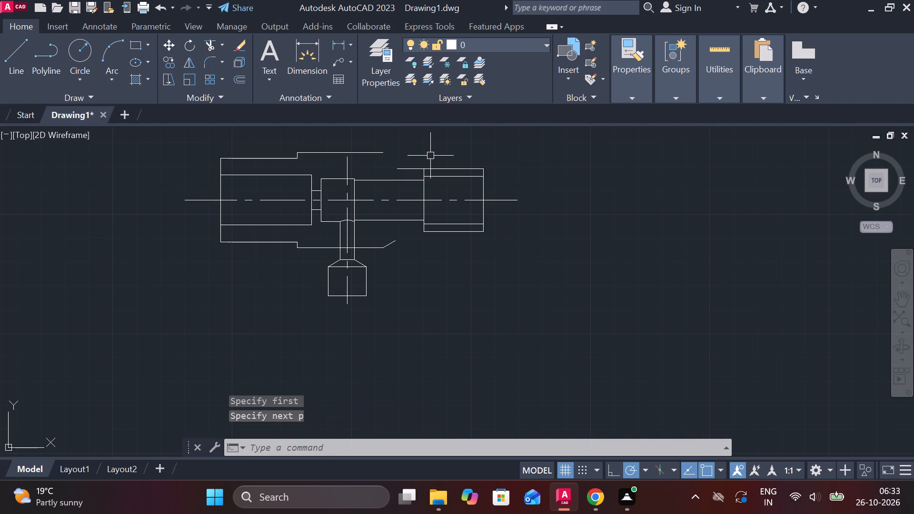
Draw a sloping line from the left end of the 11 line to the right end of the upper profile's 36 line.
key("l")
key("Return")
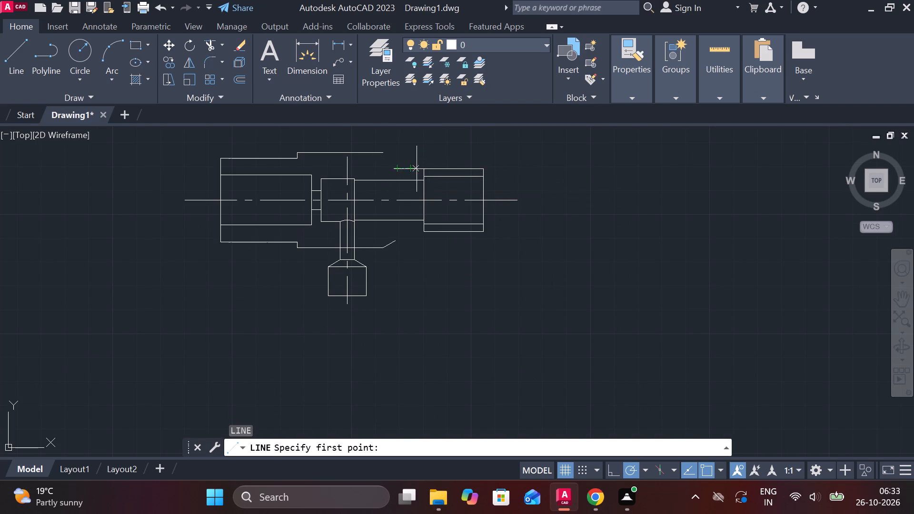
scroll(396, 167, "up", 2)
left_click(401, 168)
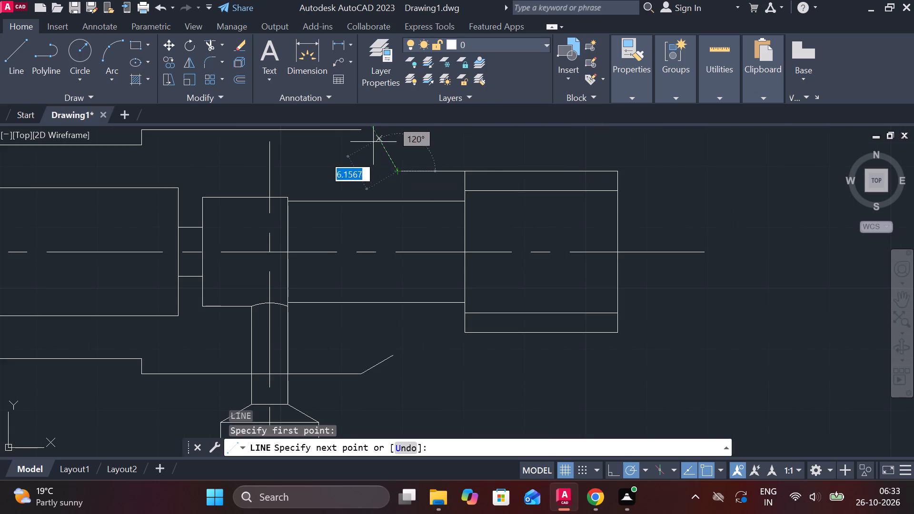
left_click(361, 128)
key("Escape")
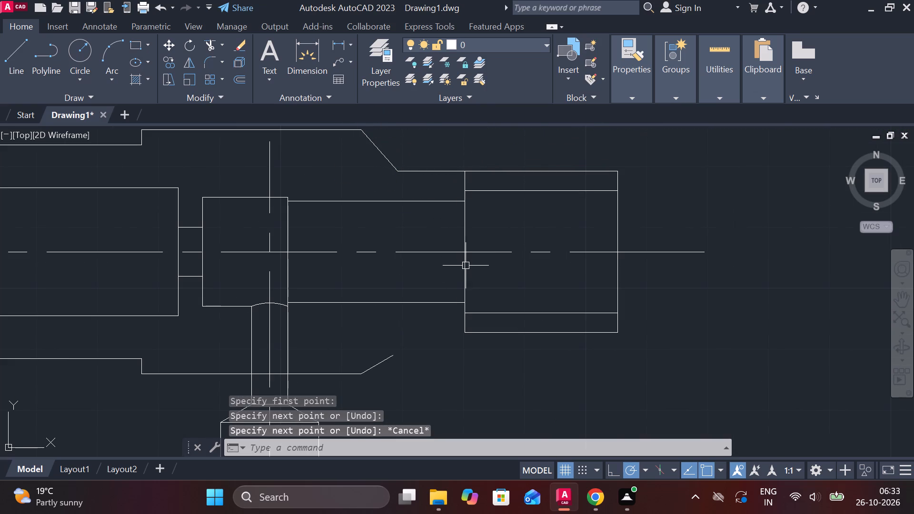
Mirror the outer profile's upper sloping line and the two horizontal lines beside it about the horizontal centerline, keeping the originals.
scroll(466, 266, "down", 1)
left_click(448, 206)
left_click(407, 192)
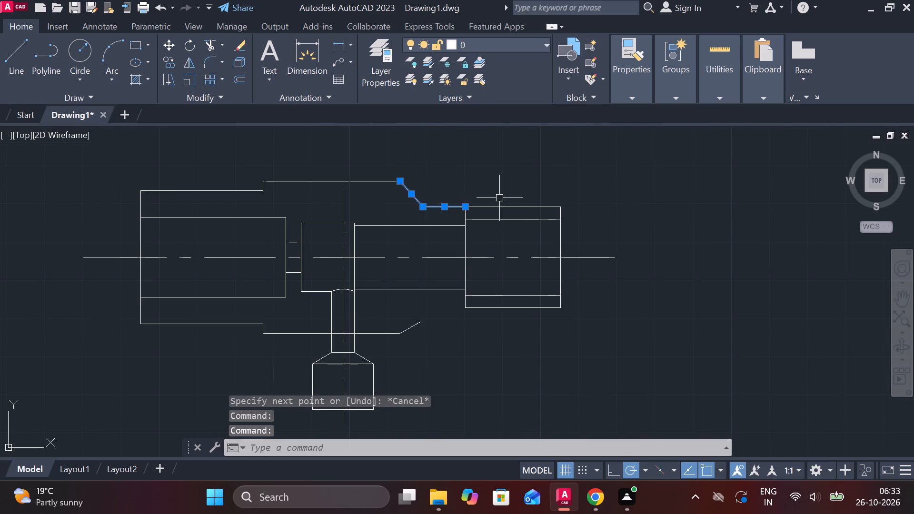
left_click(506, 205)
type("mi")
key("Return")
left_click(557, 261)
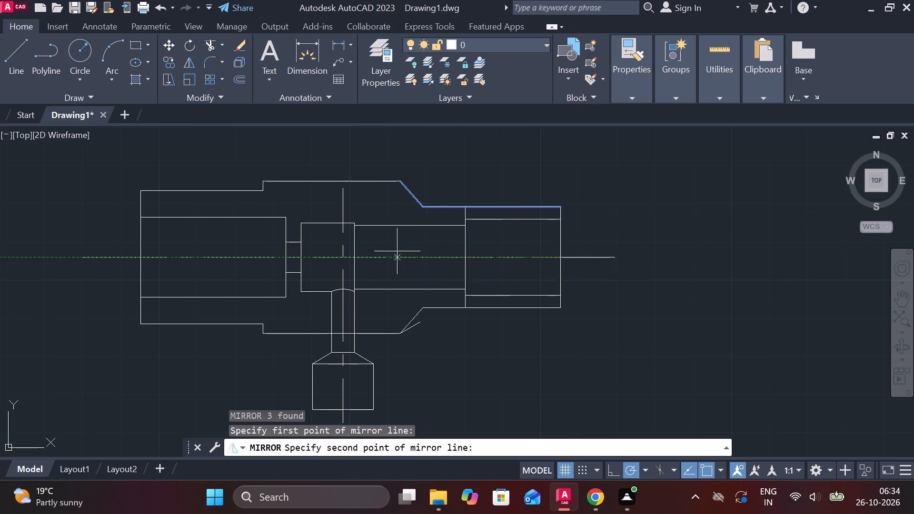
left_click(358, 257)
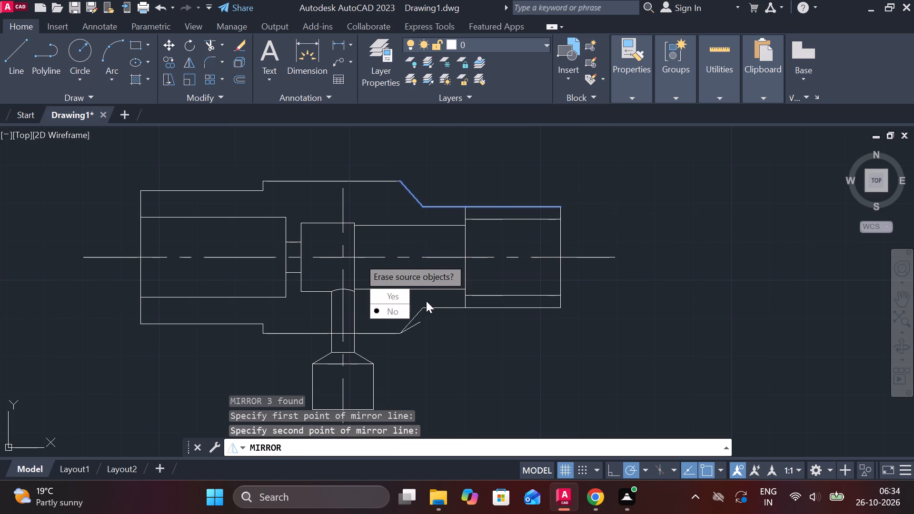
left_click_drag(391, 313, 358, 257)
Trim away the leftover short sloping line at the right end of the lower outer profile.
type("tr")
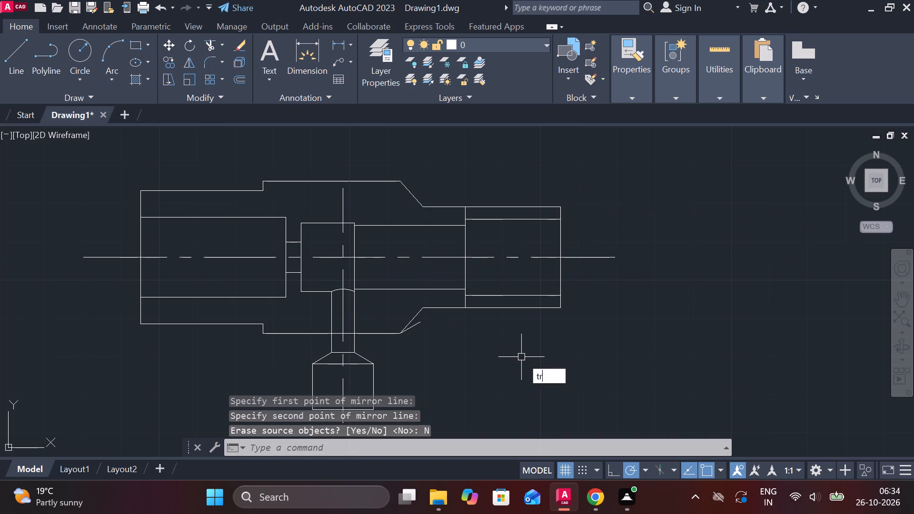
key("space")
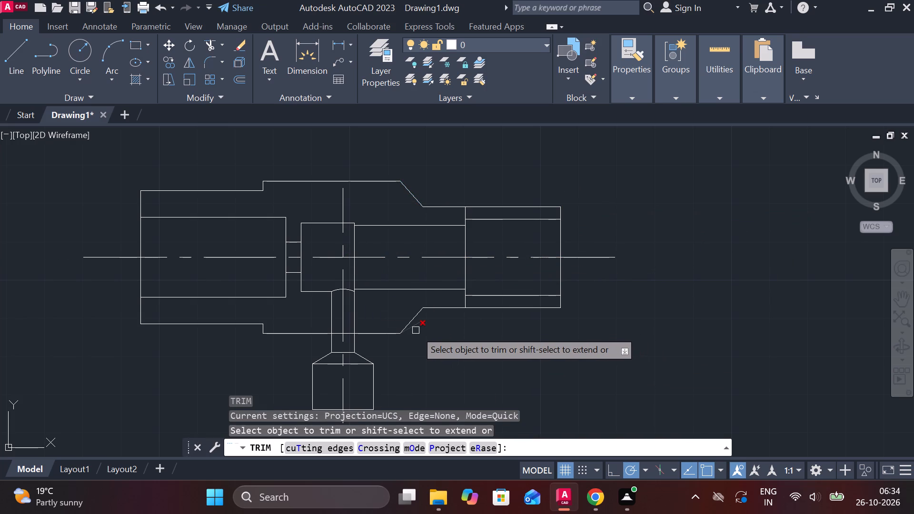
left_click(416, 330)
Trim the end block's left vertical edge where it extends above and below the block's inner horizontal lines.
scroll(524, 347, "down", 2)
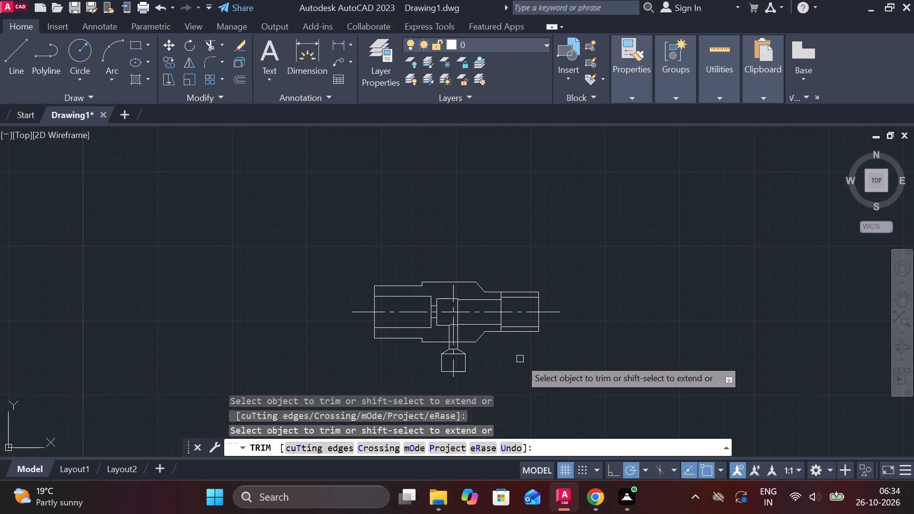
scroll(496, 359, "up", 1)
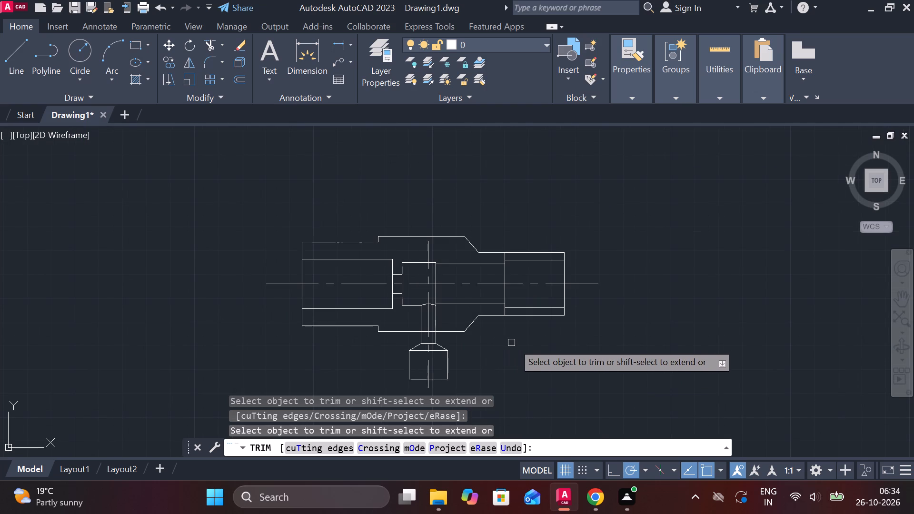
middle_click_drag(527, 345, 492, 345)
scroll(501, 322, "up", 2)
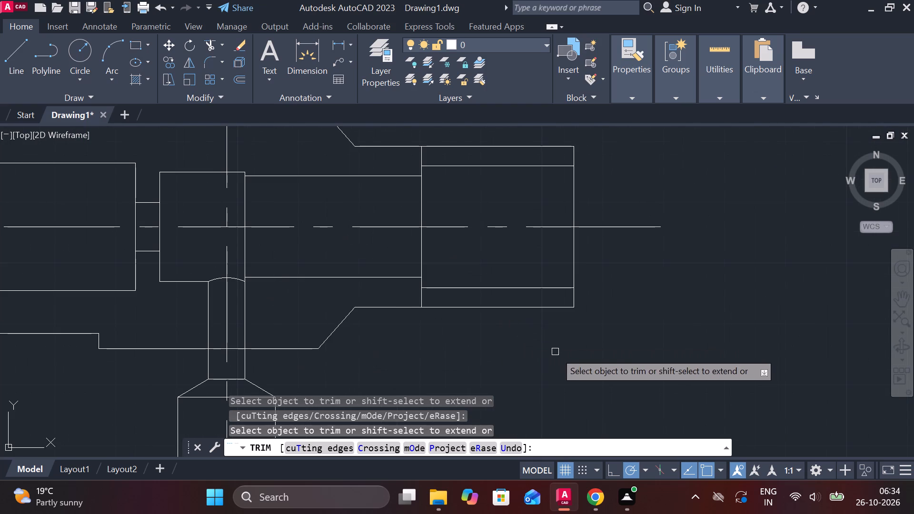
left_click(424, 295)
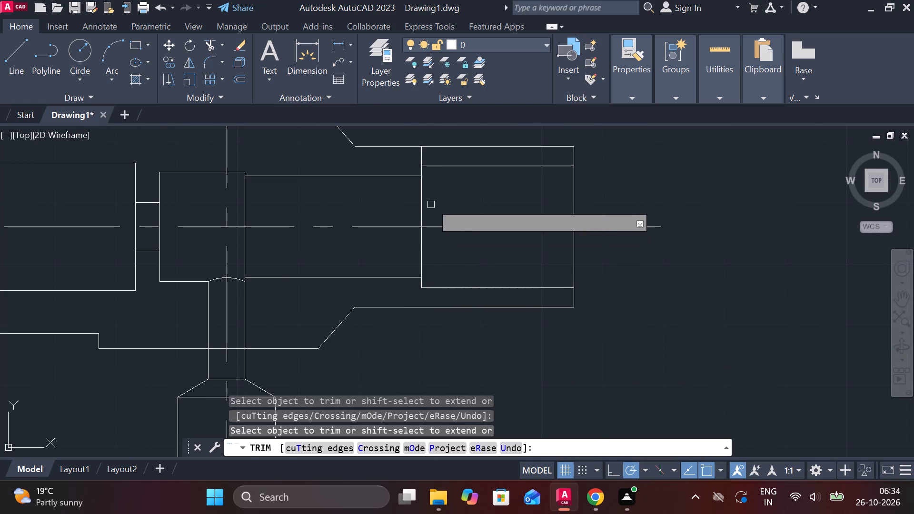
left_click(422, 157)
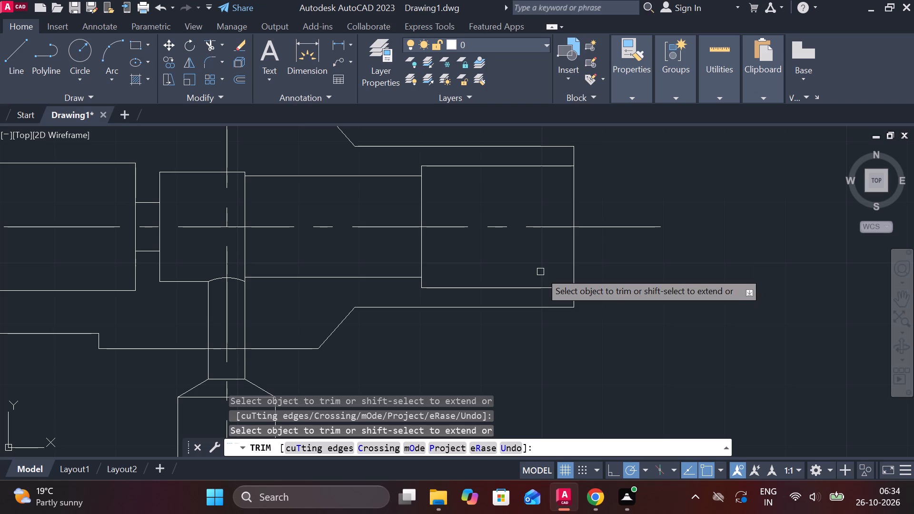
scroll(567, 332, "down", 2)
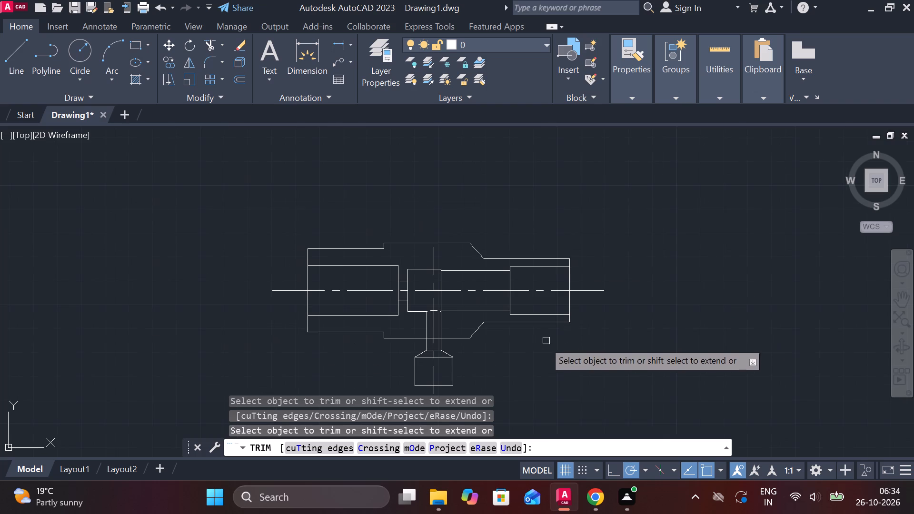
middle_click_drag(529, 343, 542, 326)
key("Escape")
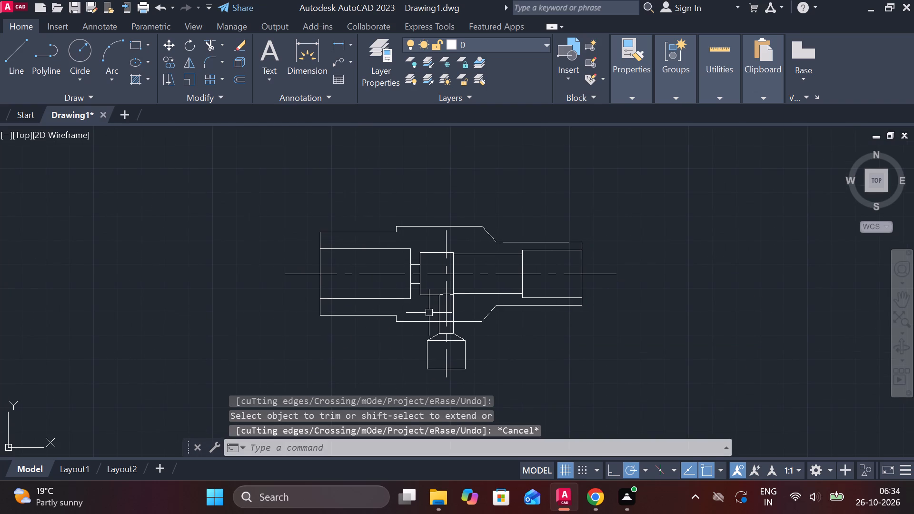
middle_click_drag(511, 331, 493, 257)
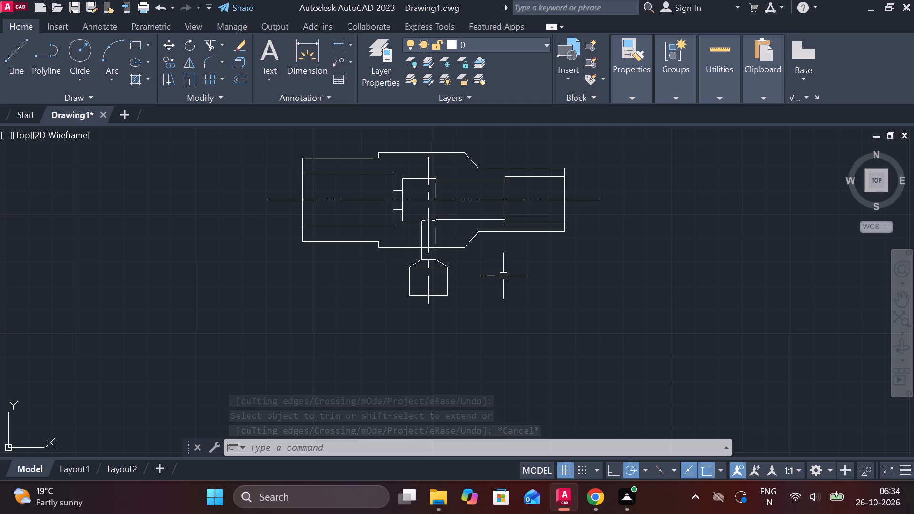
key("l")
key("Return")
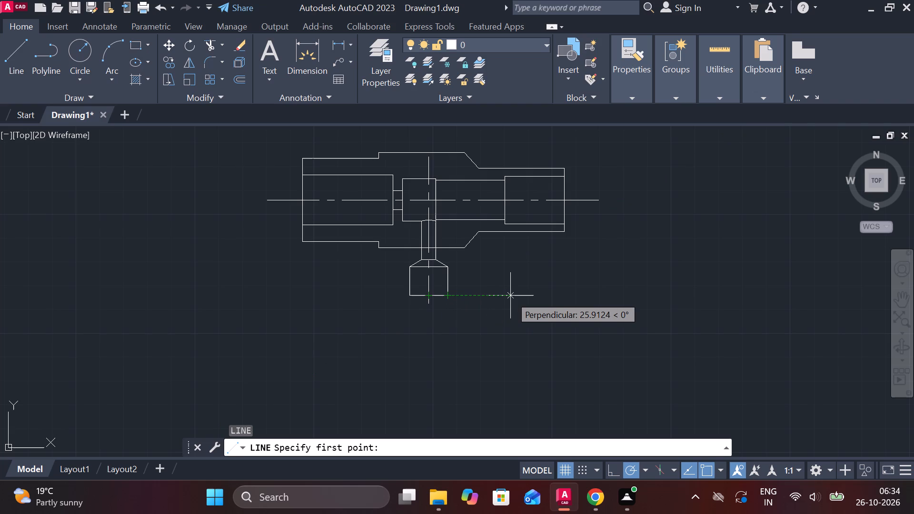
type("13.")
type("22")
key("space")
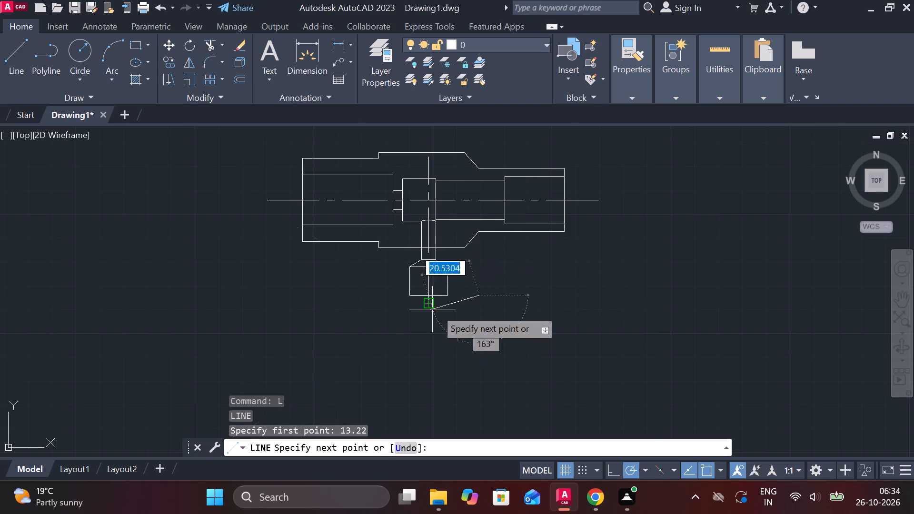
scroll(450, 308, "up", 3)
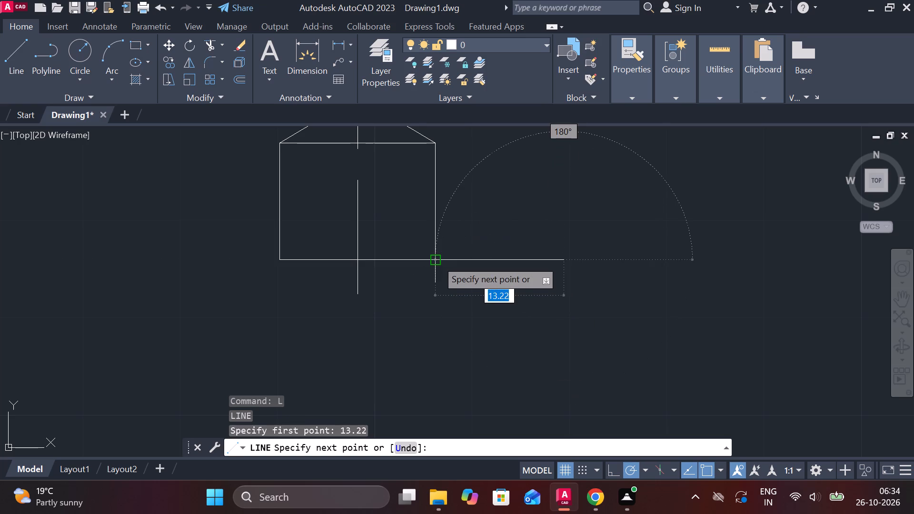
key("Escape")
Draw a 13.22 line rightward from the stem block's bottom midpoint, continuing vertically about 20.9 up past the outer profile's lower line.
key("l")
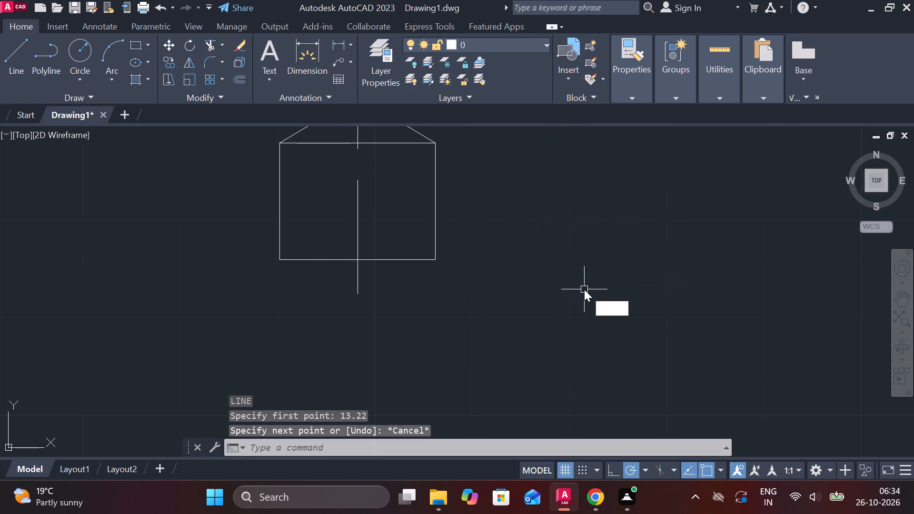
key("Return")
left_click(358, 264)
type("13.")
type("22")
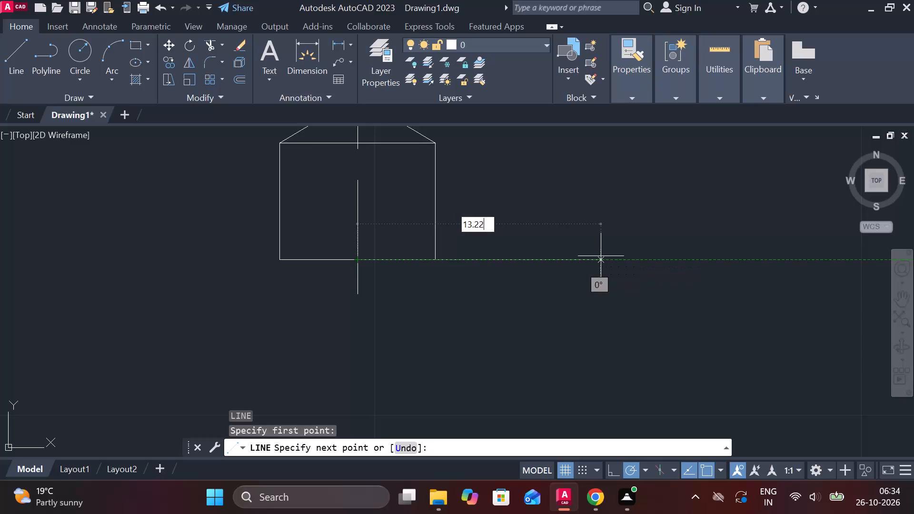
key("space")
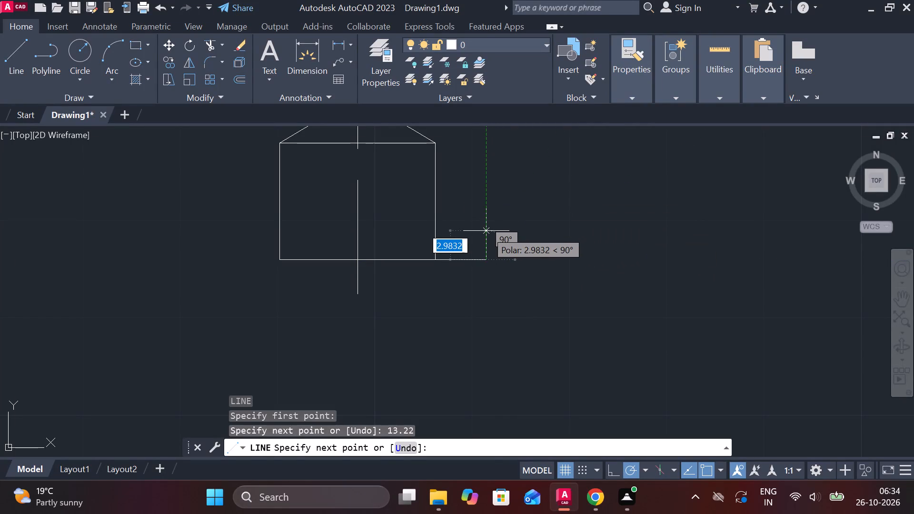
scroll(486, 230, "down", 1)
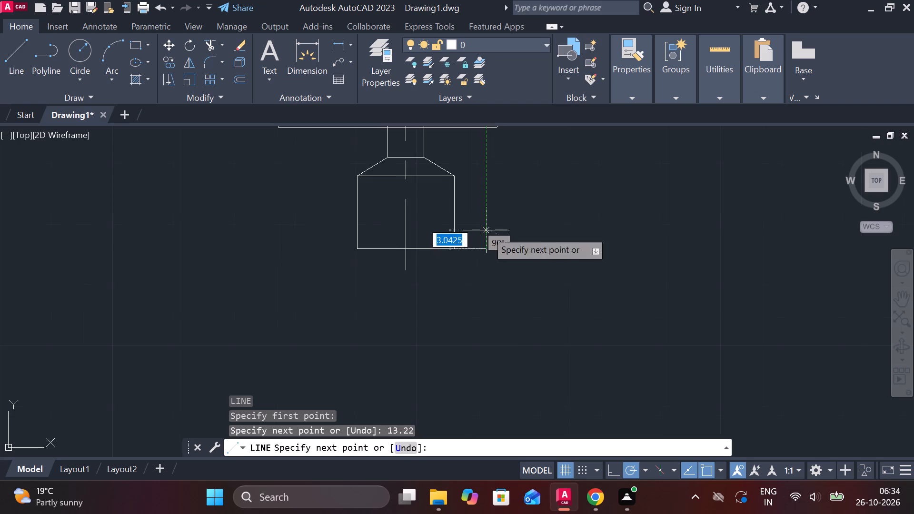
middle_click_drag(486, 224, 497, 345)
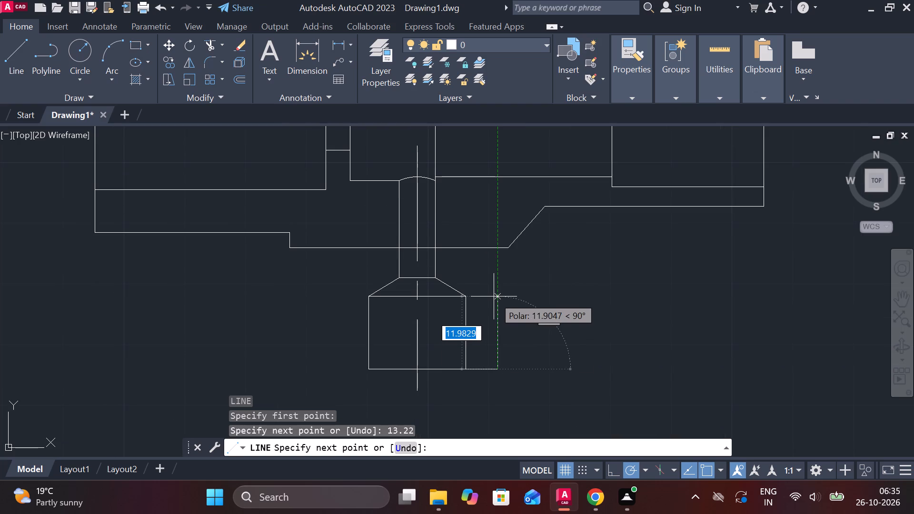
scroll(494, 297, "up", 1)
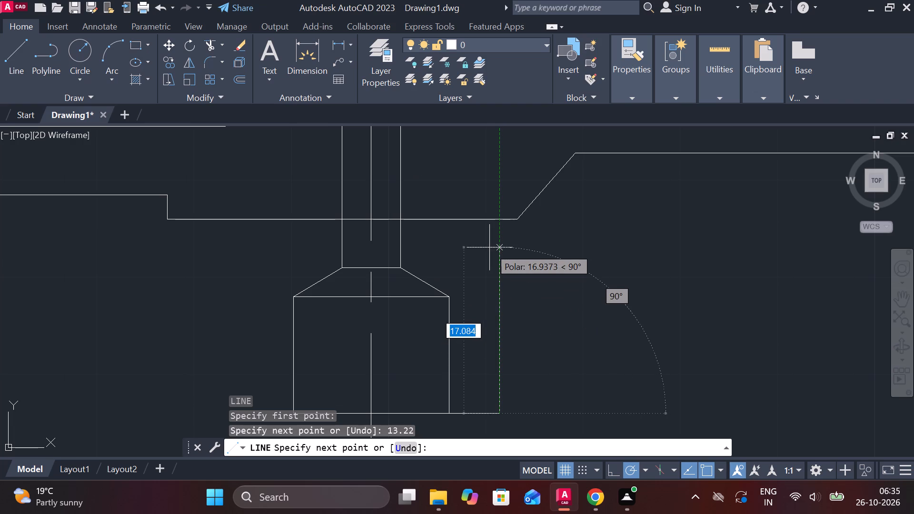
scroll(491, 245, "up", 3)
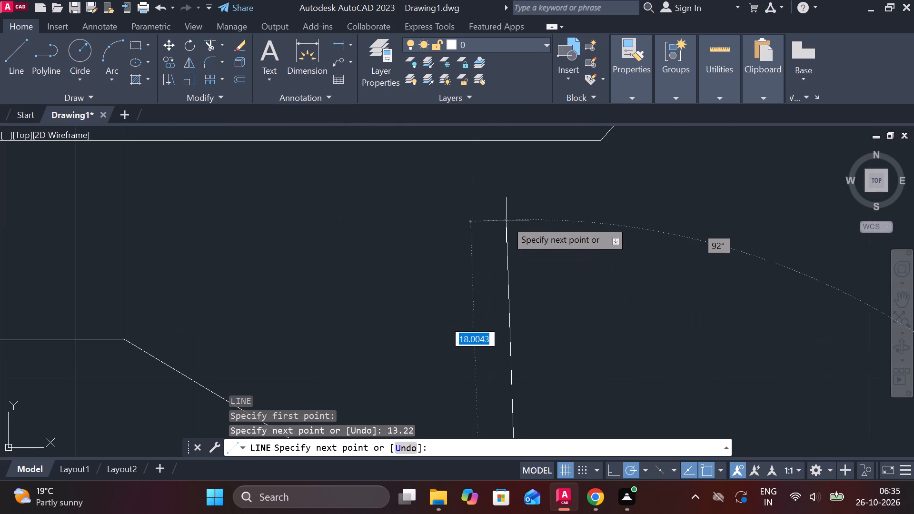
scroll(541, 227, "down", 2)
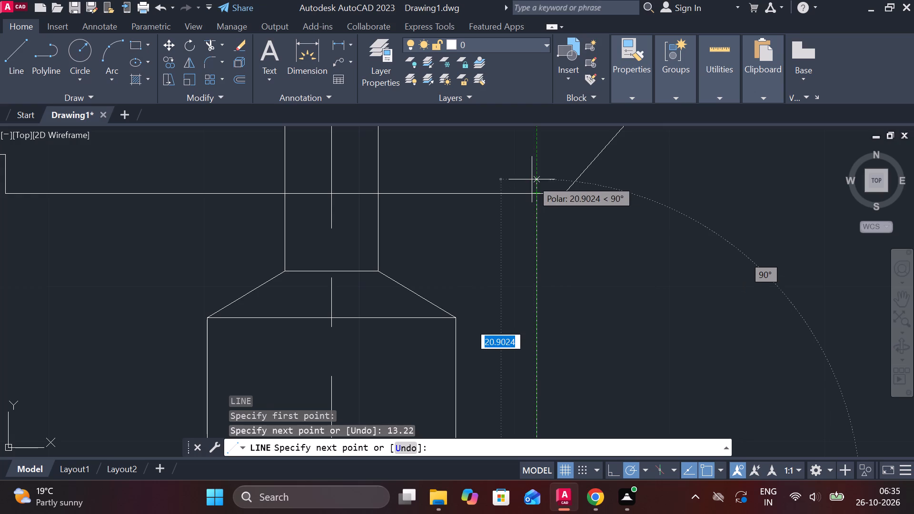
left_click(532, 179)
key("grave")
key("Escape")
Trim the new vertical line's overhang above the outer profile's lower horizontal line.
type("tr")
key("space")
left_click(535, 182)
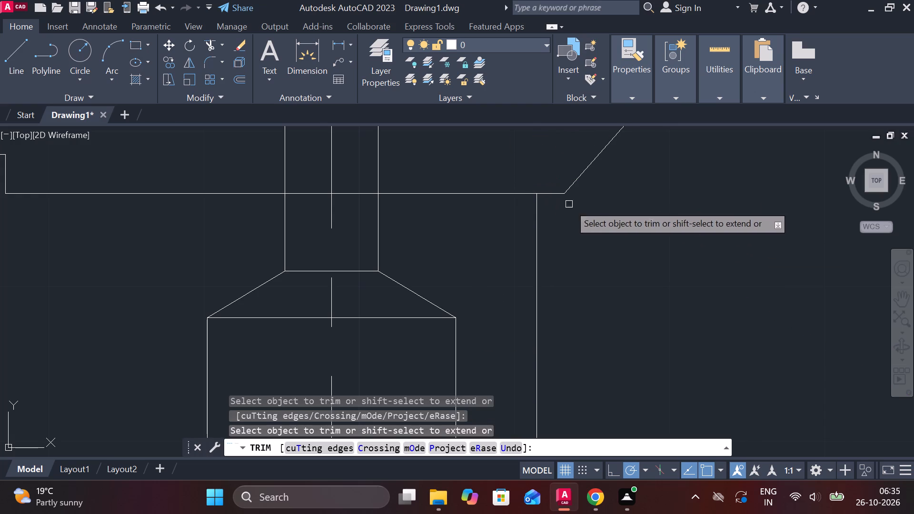
scroll(602, 228, "down", 4)
middle_click_drag(624, 257, 549, 298)
key("Escape")
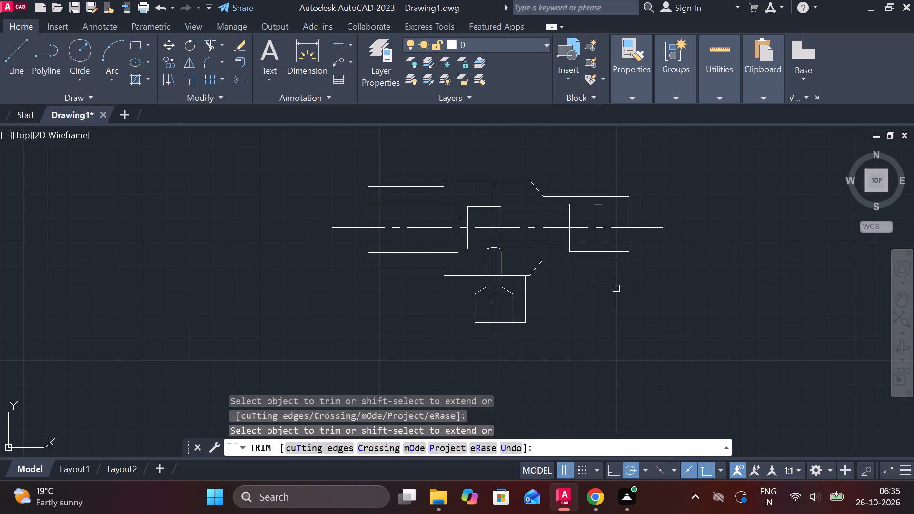
Check the heights of the outer profile and the end block at the right end with trial linear dimensions, without placing them.
left_click(338, 46)
scroll(654, 217, "up", 2)
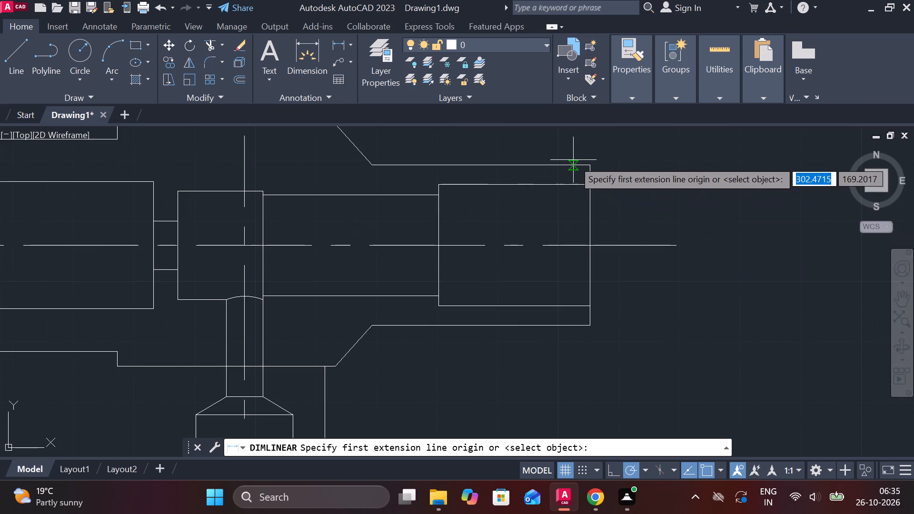
left_click(585, 162)
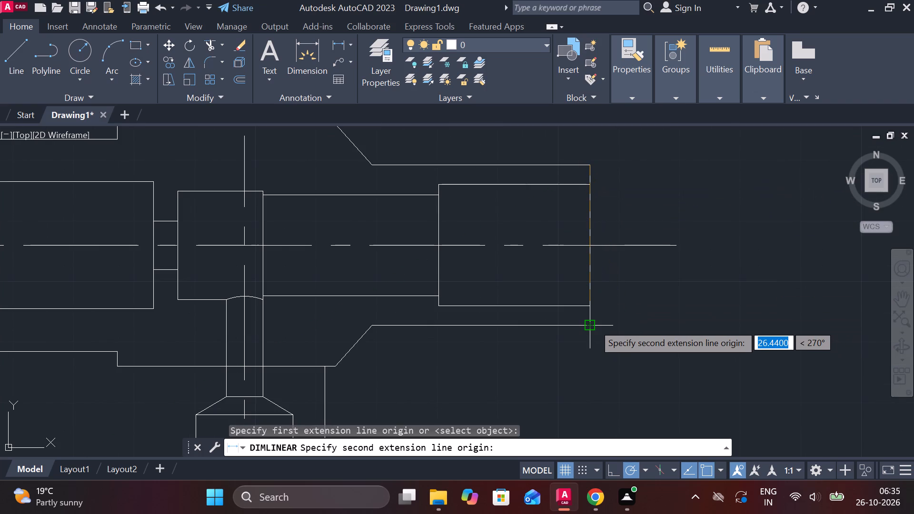
key("Escape")
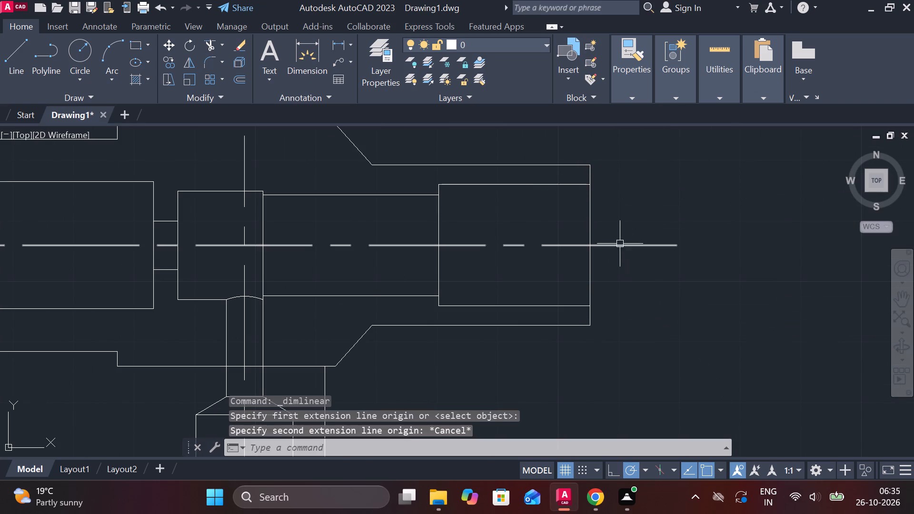
key("space")
left_click(586, 190)
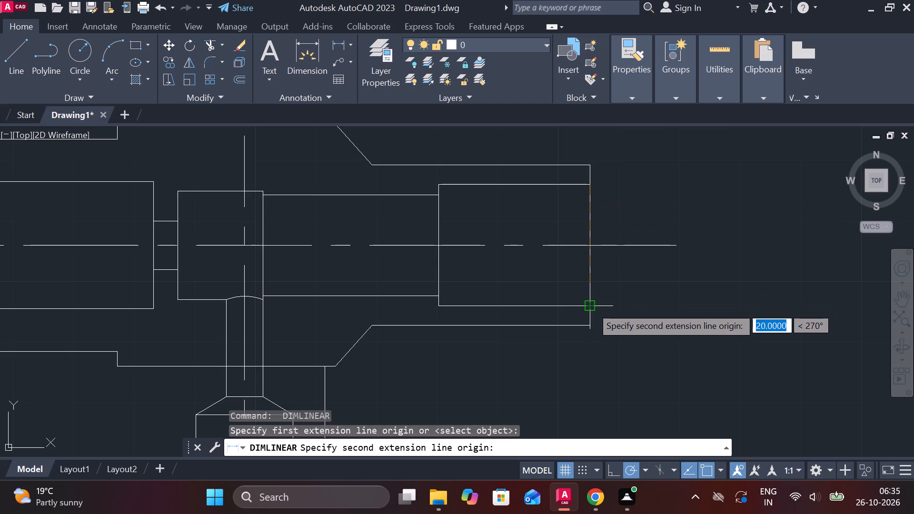
key("Escape")
Draw a 13.22 line leftward from the stem block's bottom midpoint, continuing vertically up to the outer profile's lower line.
scroll(472, 335, "down", 2)
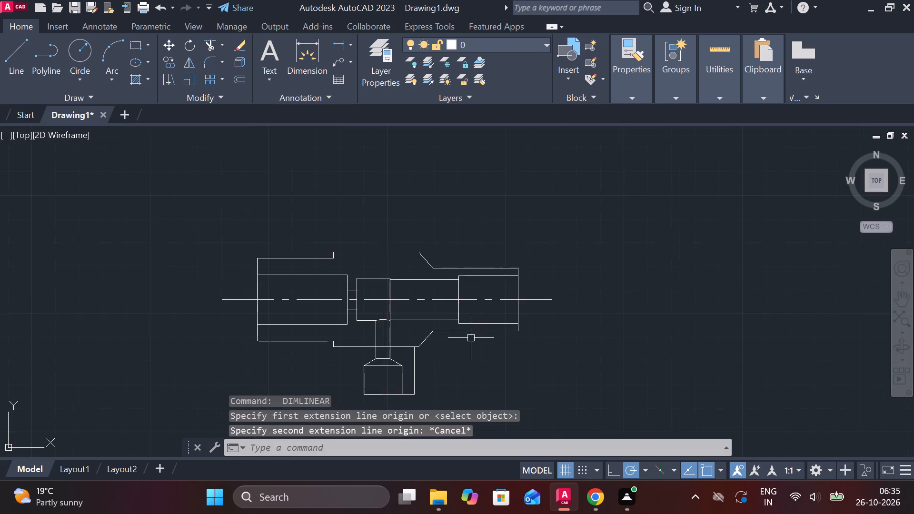
middle_click_drag(473, 340, 521, 310)
scroll(412, 372, "up", 2)
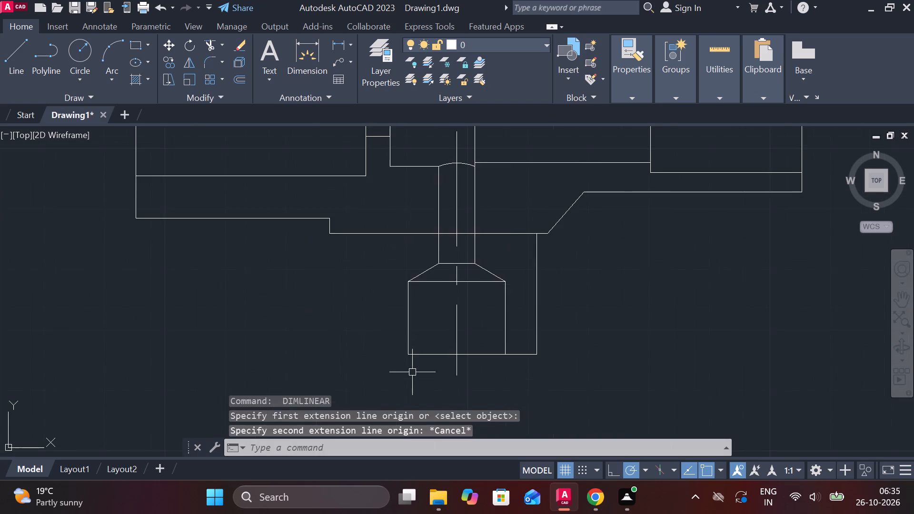
middle_click_drag(415, 374, 426, 377)
key("l")
key("Return")
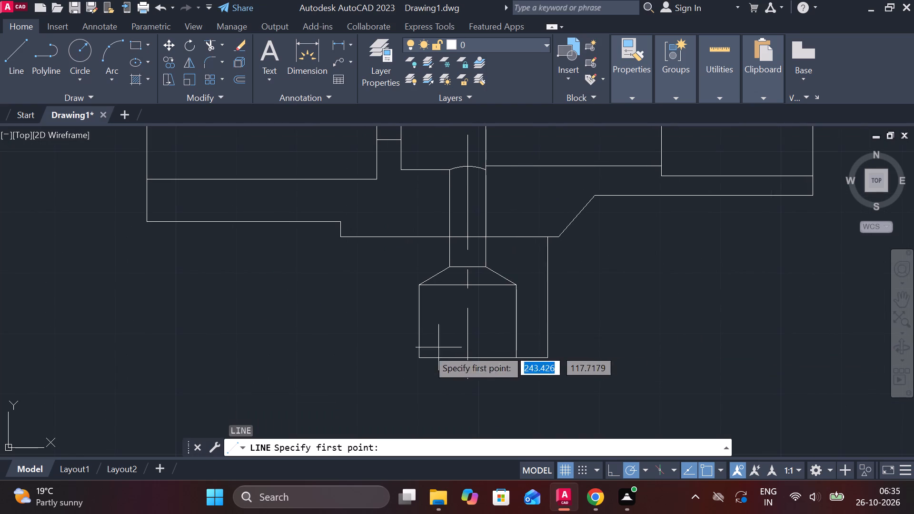
left_click(463, 359)
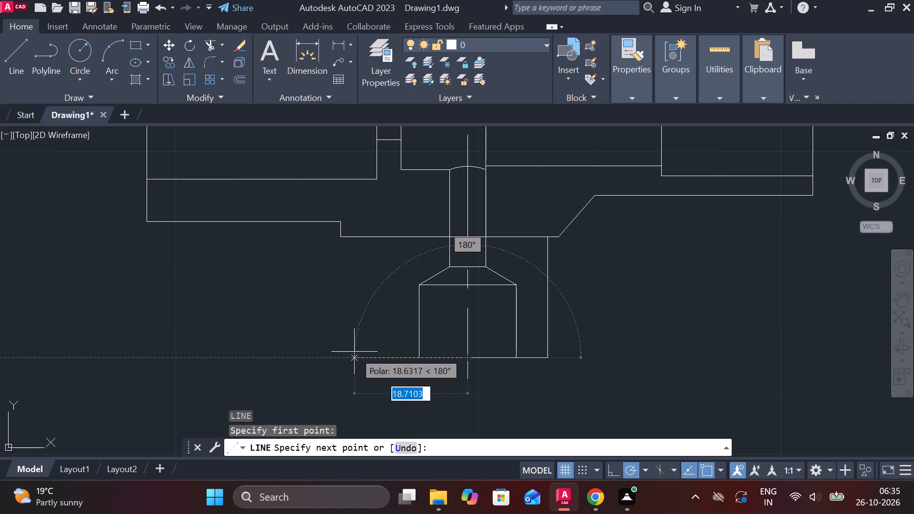
type("13.")
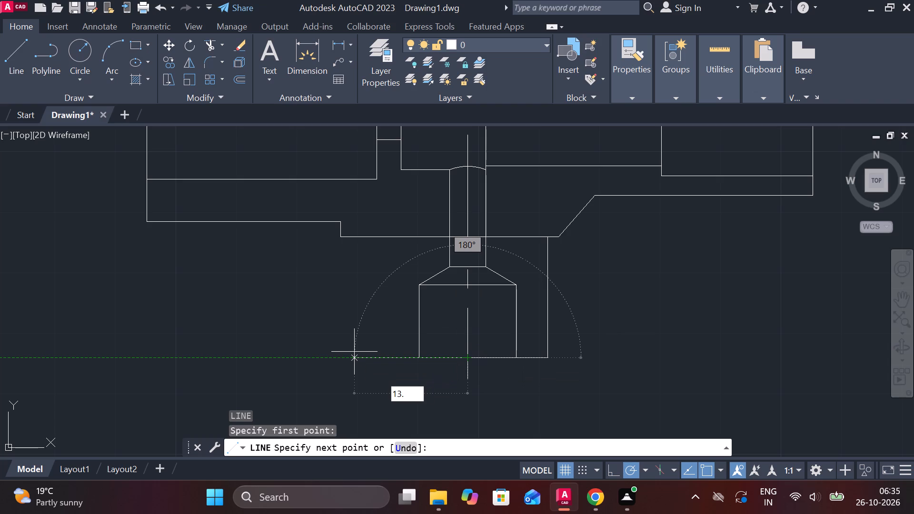
type("22")
key("Return")
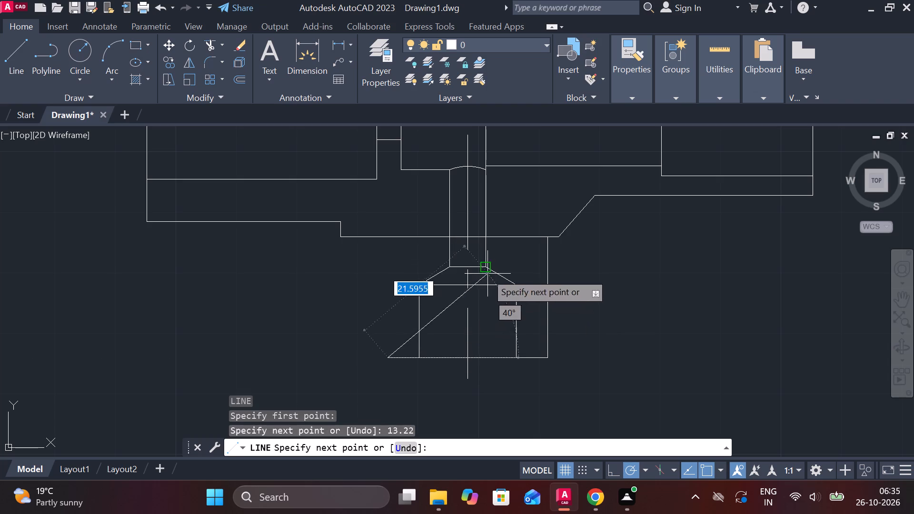
left_click(391, 233)
key("Escape")
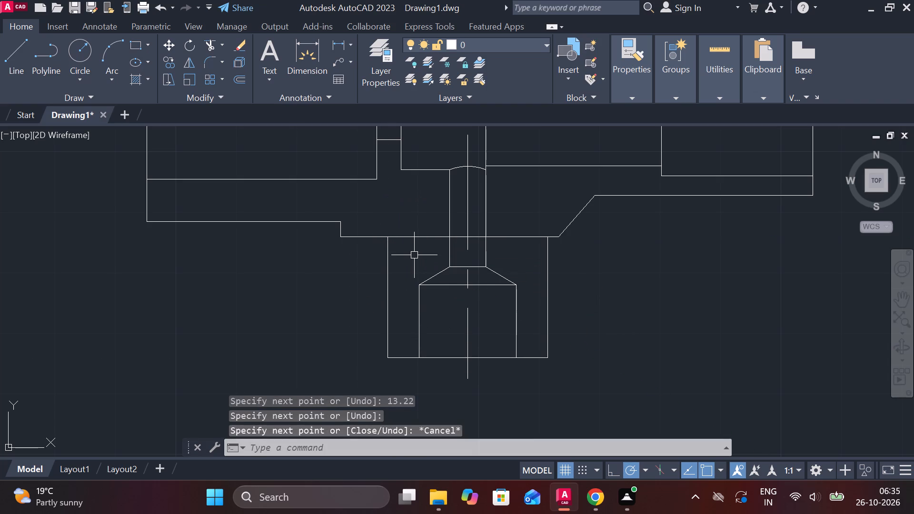
Draw the notch lines at the housing's upper left corner: 1 rightward along the outer profile, 2 down, and back to the wall.
scroll(412, 254, "up", 1)
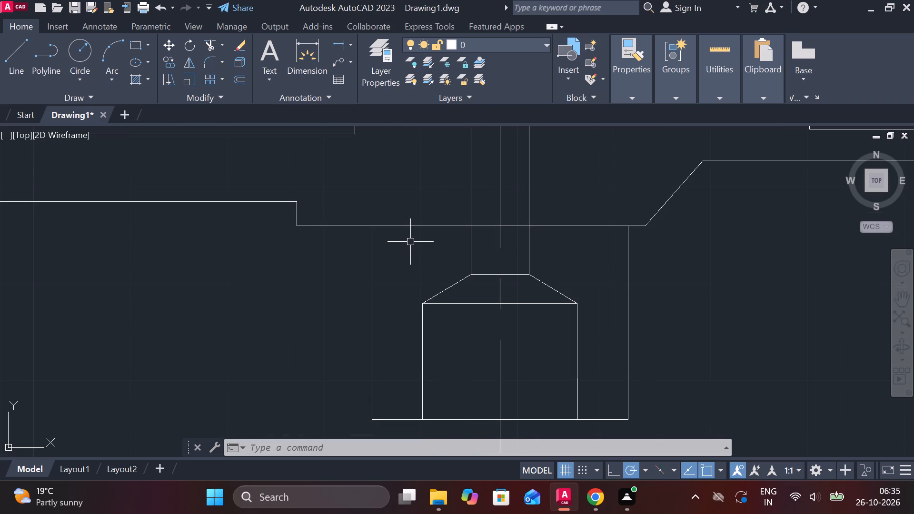
scroll(386, 238, "up", 2)
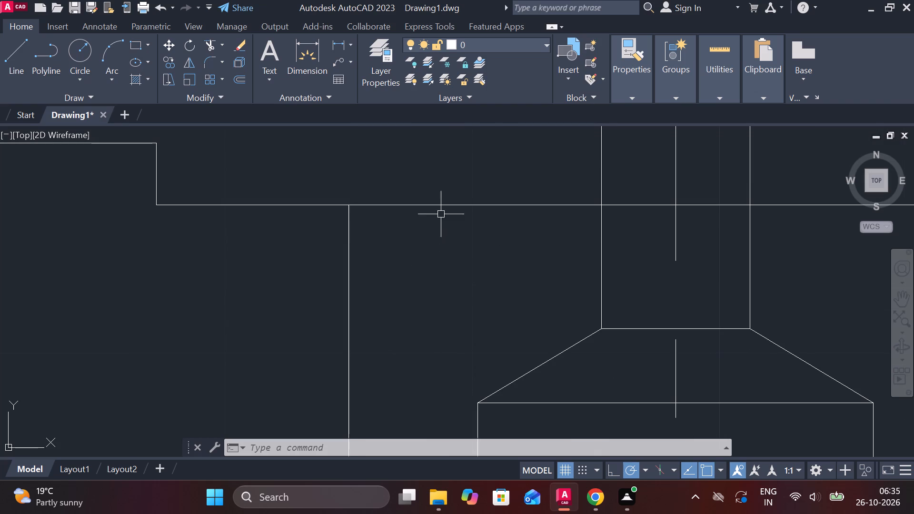
scroll(329, 206, "up", 1)
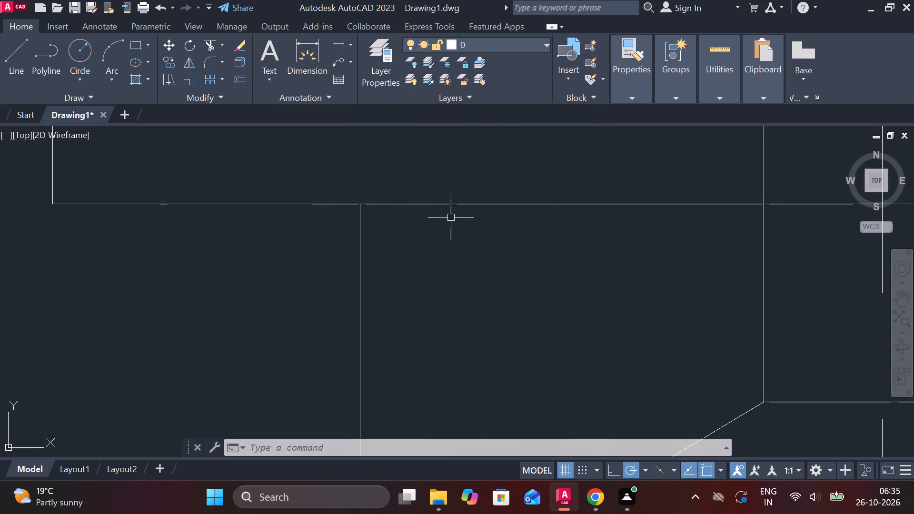
key("l")
key("Return")
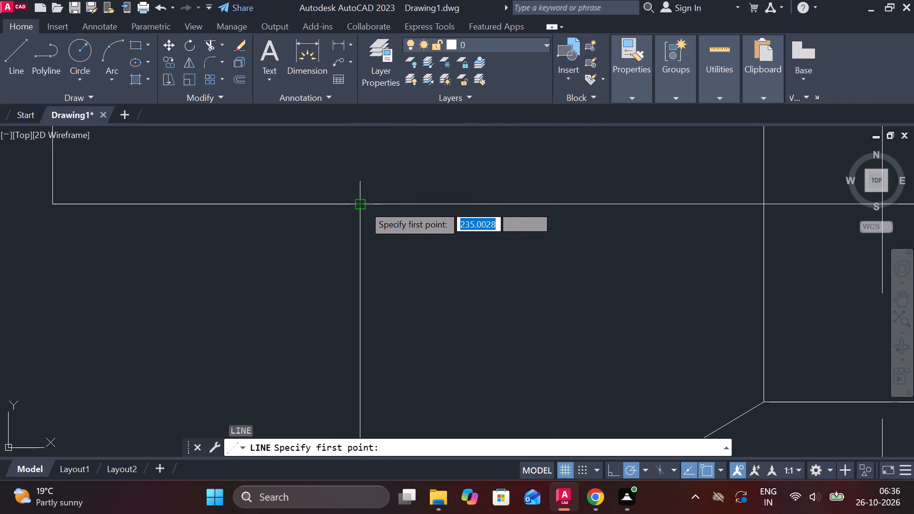
left_click(364, 205)
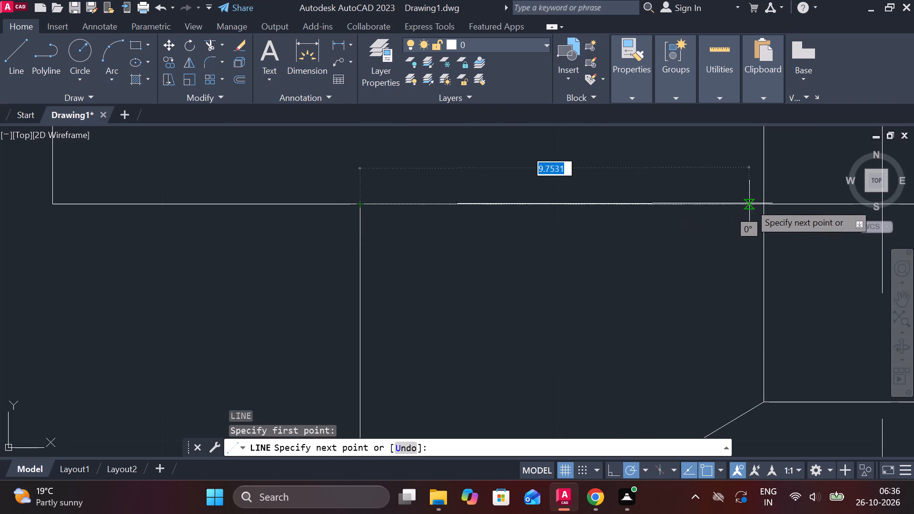
type("1")
key("space")
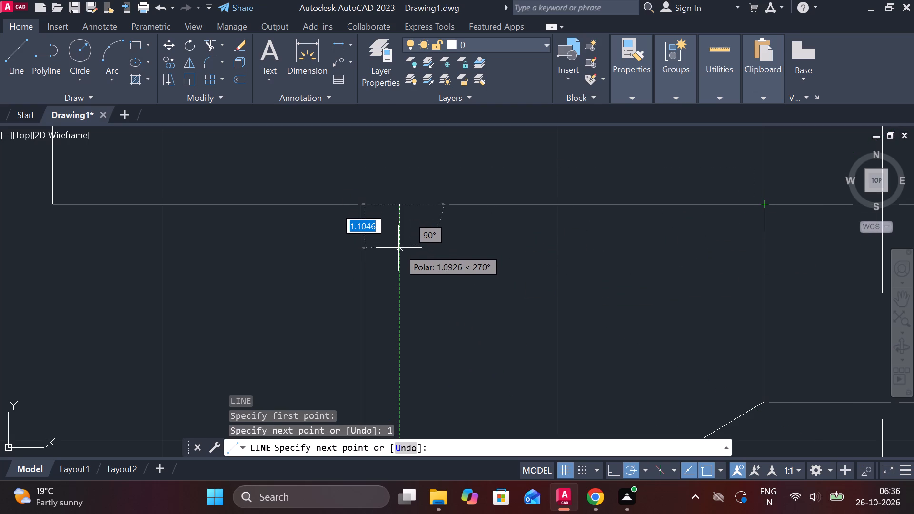
scroll(398, 248, "down", 3)
type("2")
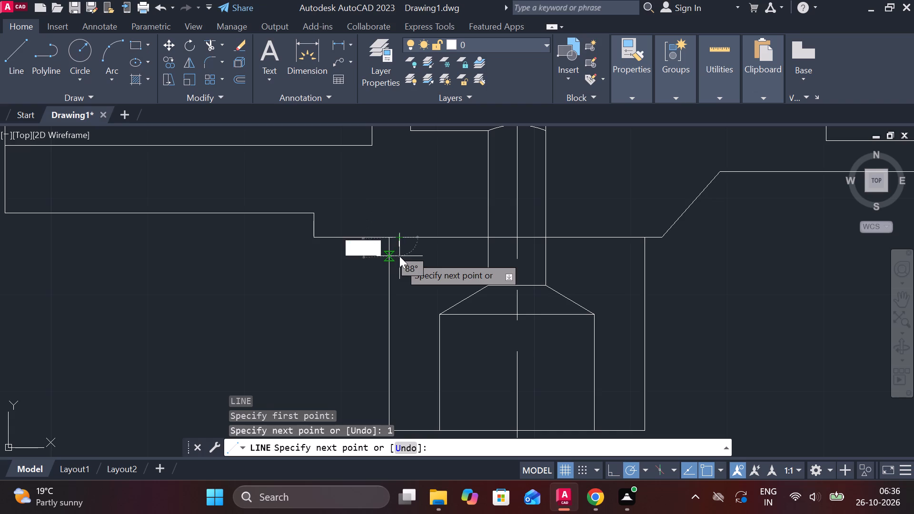
key("space")
scroll(399, 256, "up", 3)
key("ctrl+z")
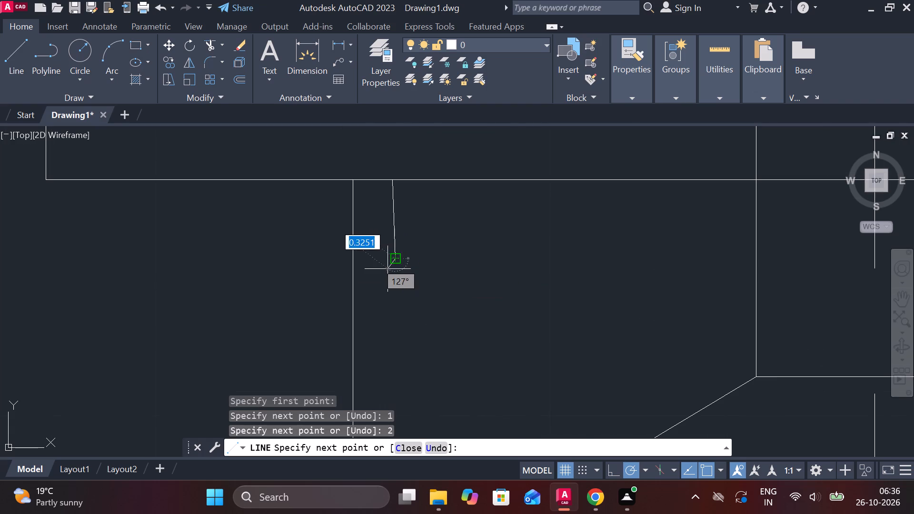
type("2")
key("space")
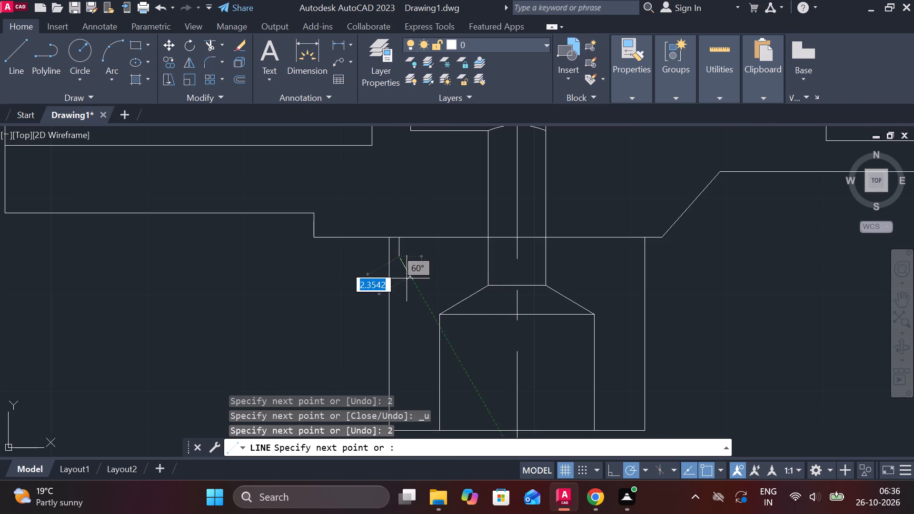
scroll(398, 278, "up", 2)
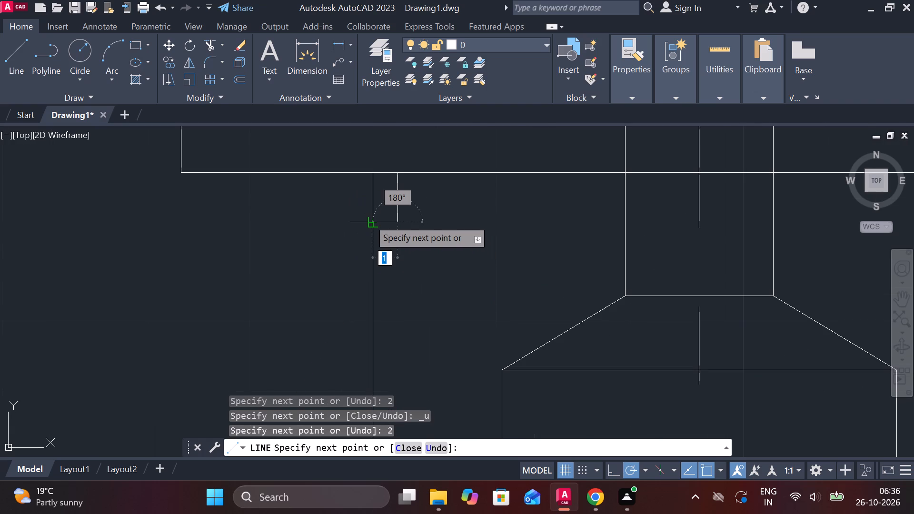
left_click(368, 218)
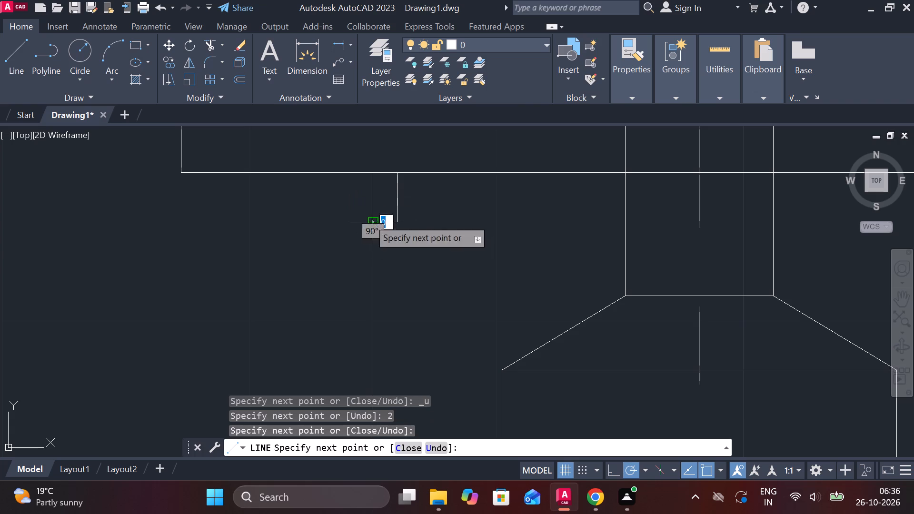
key("Escape")
Trim the top section of the housing's left wall beside the new notch lines.
type("tr")
key("space")
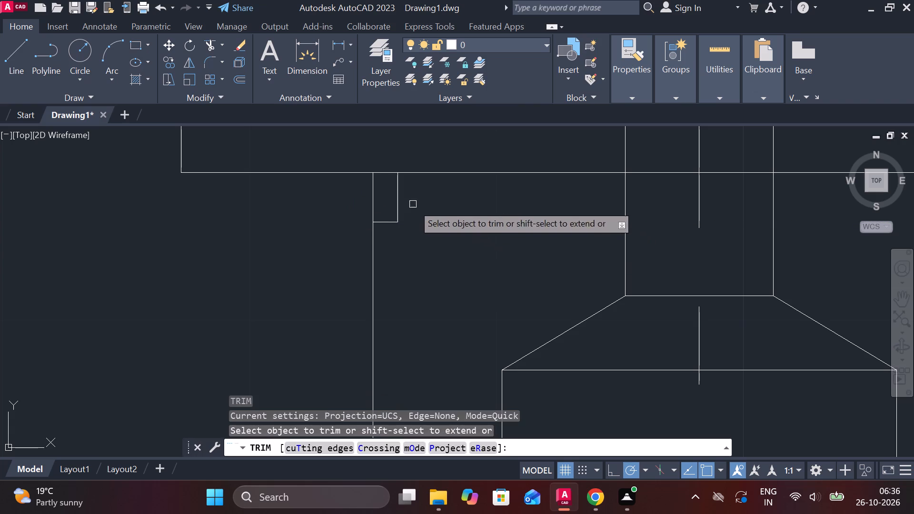
left_click_drag(384, 196, 345, 200)
scroll(341, 199, "down", 2)
key("Escape")
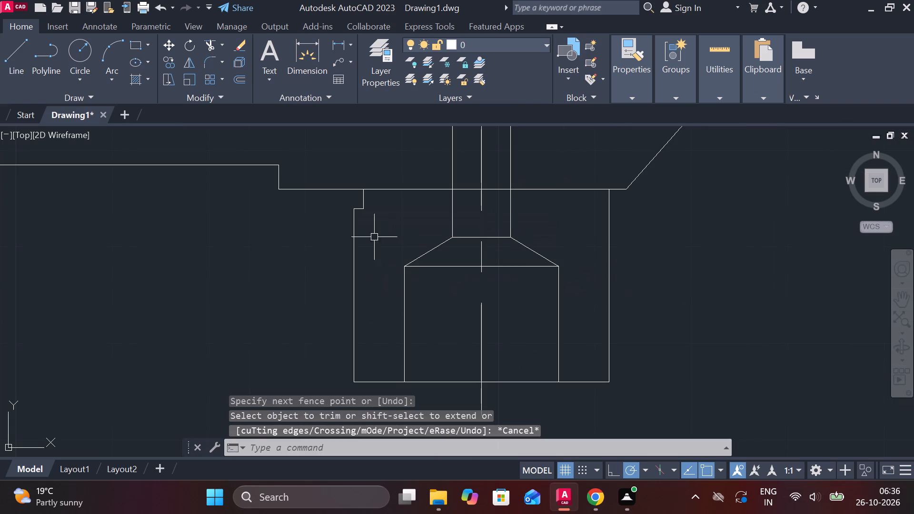
Mirror the left notch's vertical and short horizontal lines about the stem's vertical centreline, keeping the source objects.
left_click(363, 209)
left_click(363, 201)
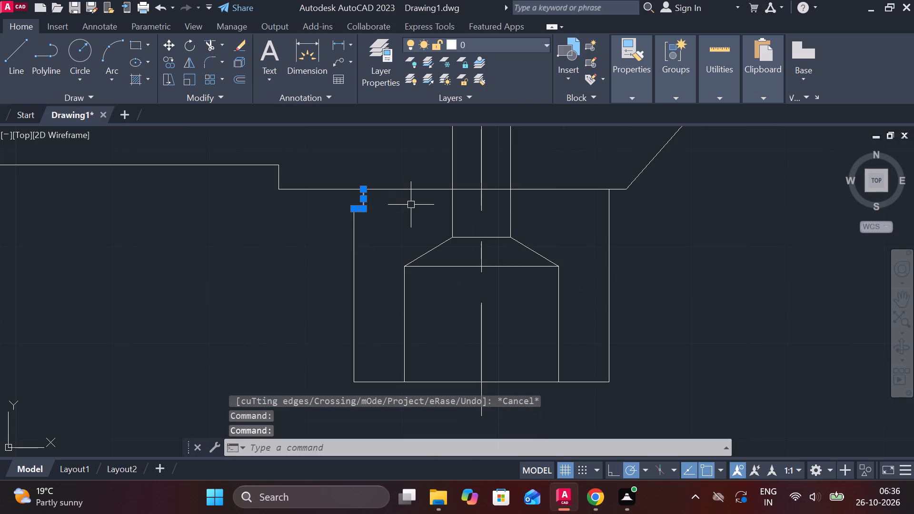
type("mi")
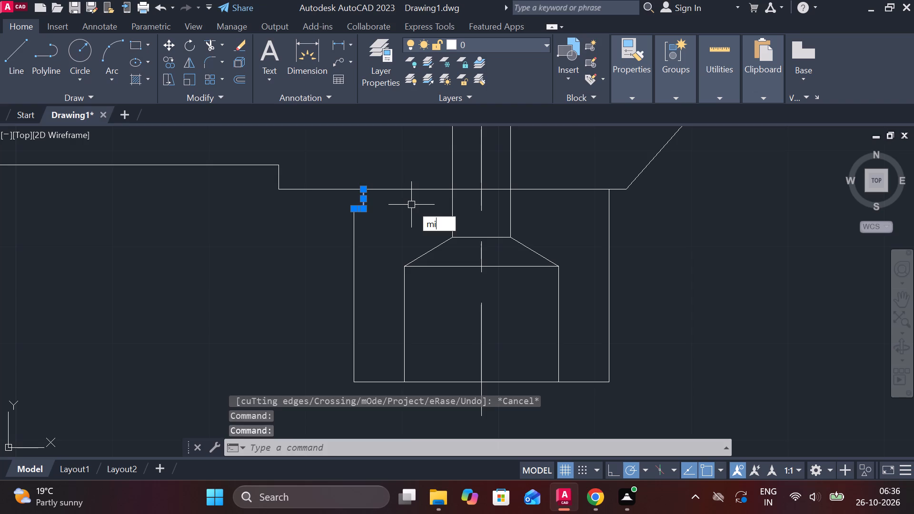
key("Return")
left_click(485, 192)
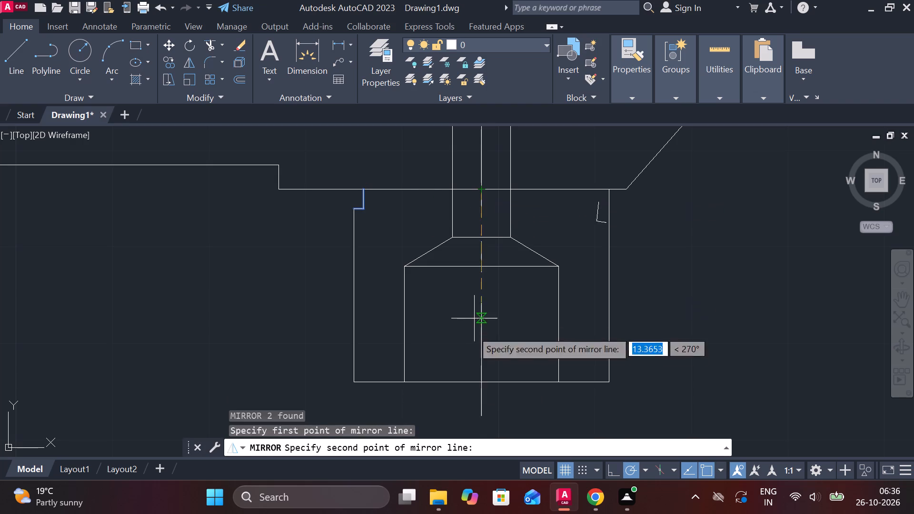
left_click(482, 383)
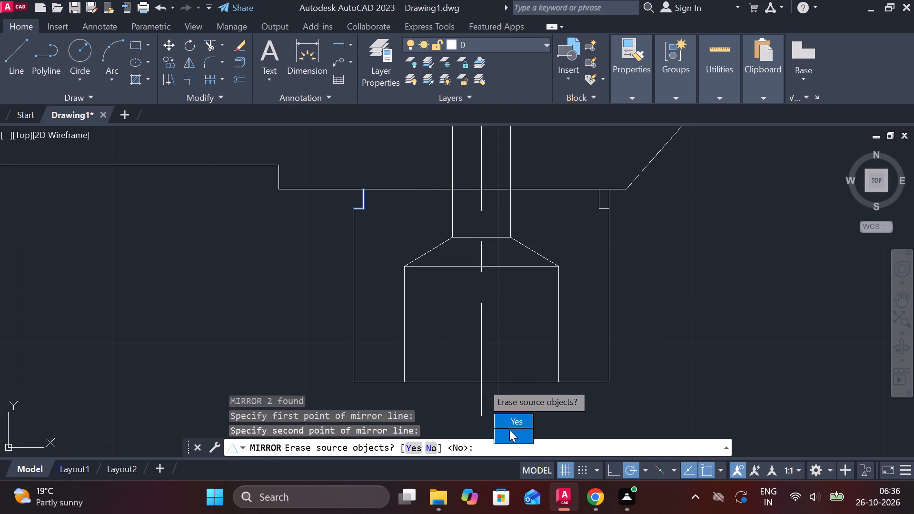
left_click_drag(509, 430, 482, 383)
Trim the top section of the housing's right wall beside the mirrored notch lines.
type("tr")
key("space")
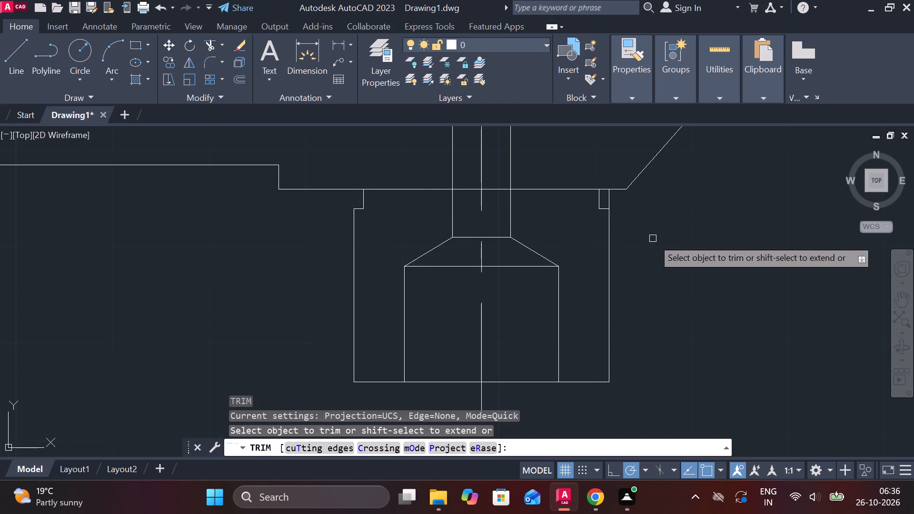
left_click(606, 200)
scroll(667, 233, "down", 1)
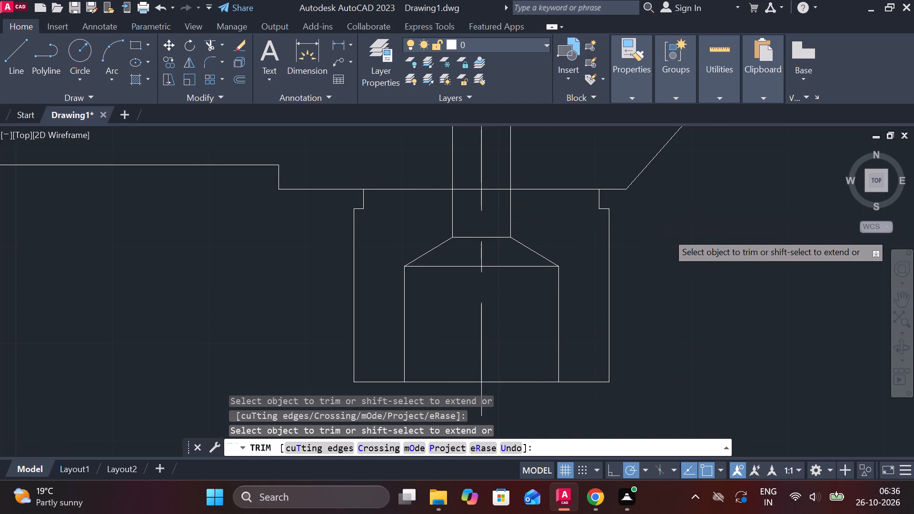
scroll(667, 233, "down", 1)
middle_click_drag(676, 237, 527, 290)
scroll(546, 300, "down", 1)
key("Escape")
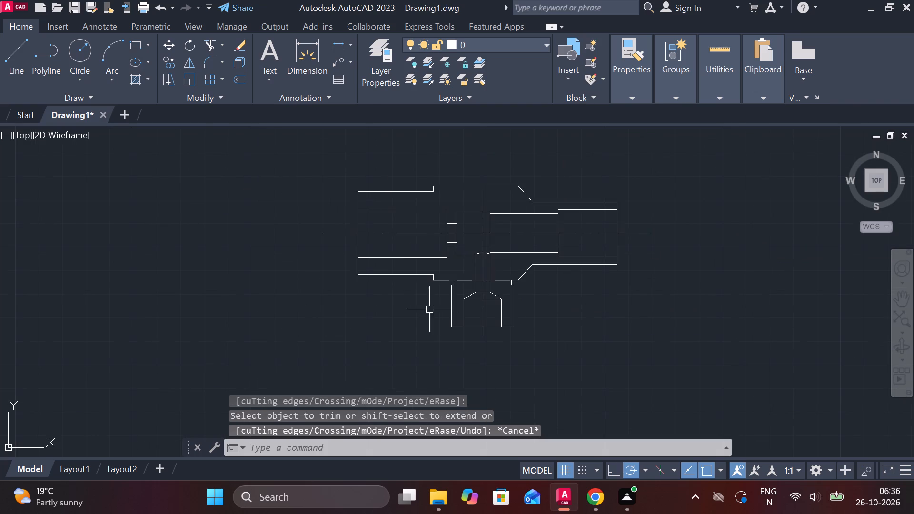
Copy the whole part, without its horizontal centreline, to empty space well above and to the left of the original.
left_click_drag(323, 159, 336, 166)
left_click(663, 356)
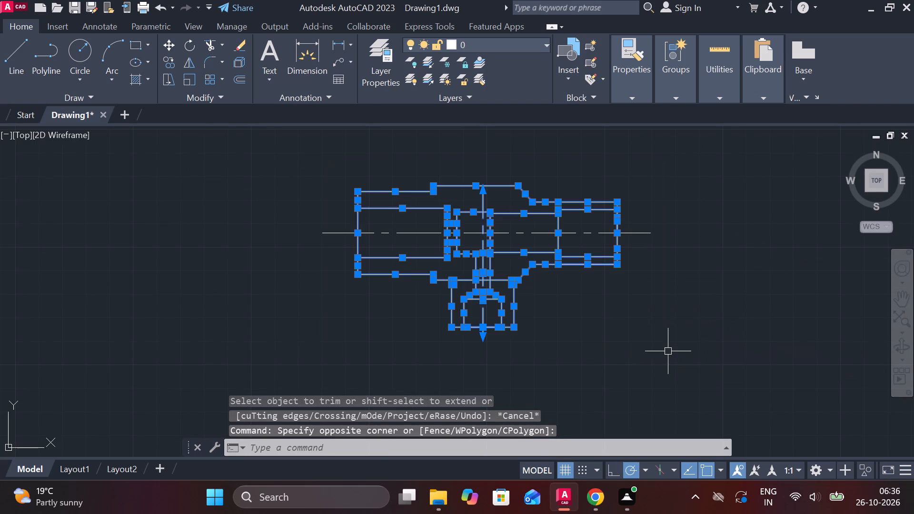
type("co")
key("Return")
left_click(668, 351)
scroll(668, 351, "down", 3)
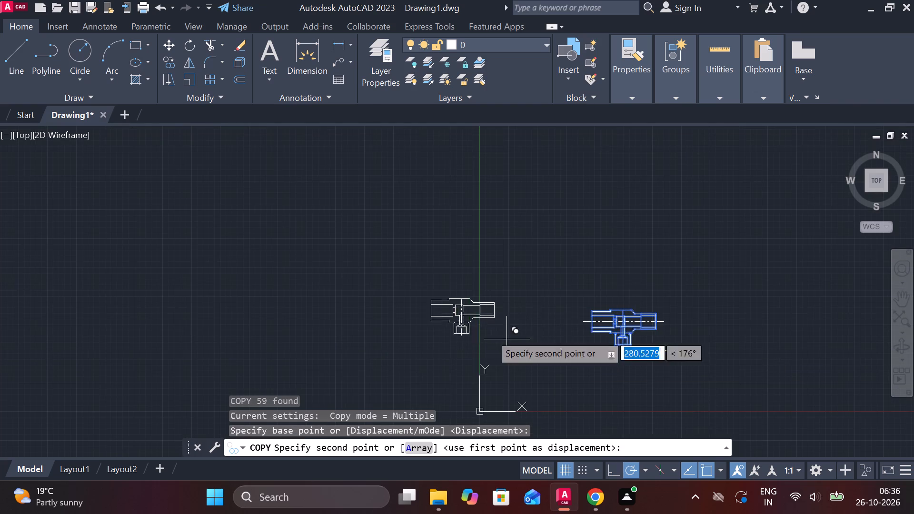
left_click(280, 203)
key("Escape")
Stretch the upper end of the original part's vertical centreline straight up, well above the outer profile.
scroll(672, 347, "up", 2)
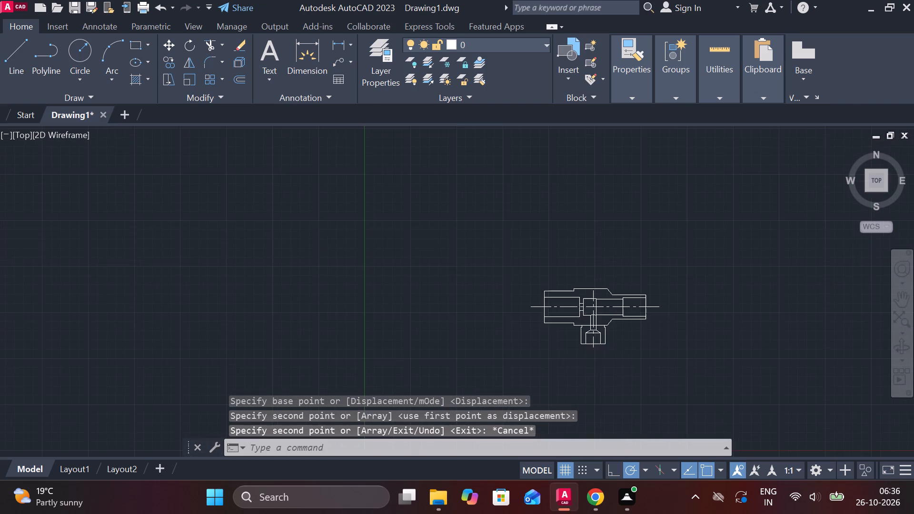
scroll(656, 336, "up", 2)
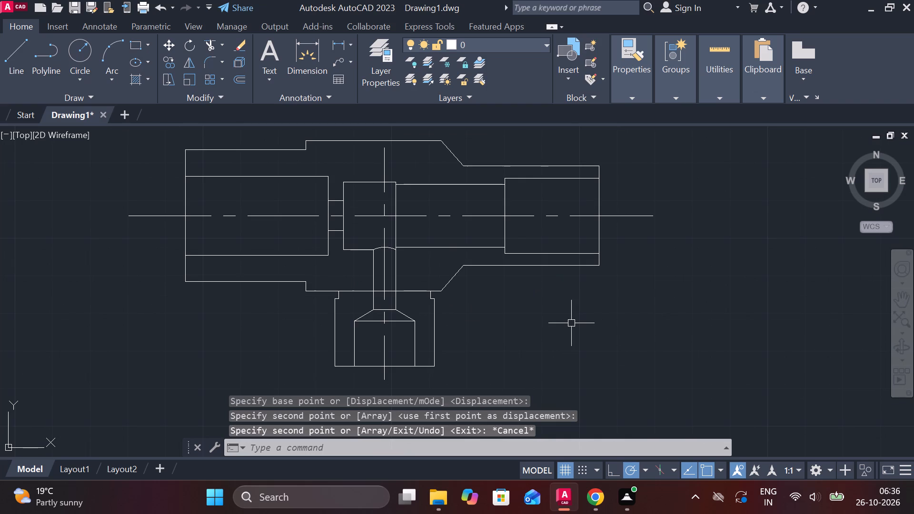
middle_click_drag(570, 309, 595, 393)
left_click(408, 244)
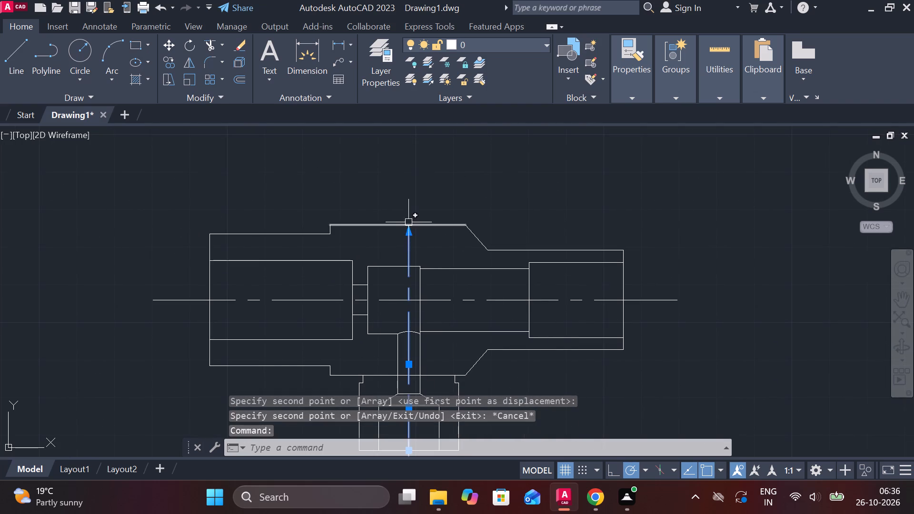
left_click(407, 230)
scroll(409, 166, "down", 3)
middle_click_drag(409, 181, 412, 227)
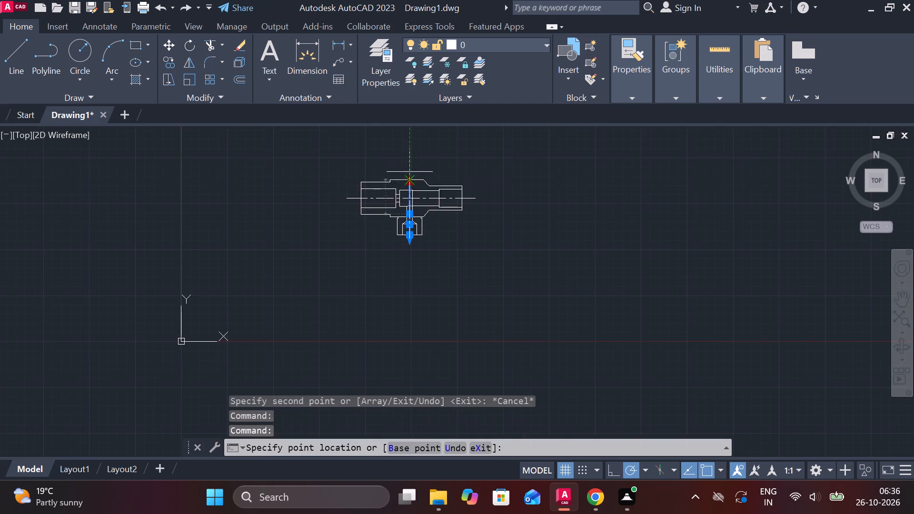
middle_click_drag(412, 227, 407, 286)
left_click(403, 224)
scroll(453, 251, "up", 2)
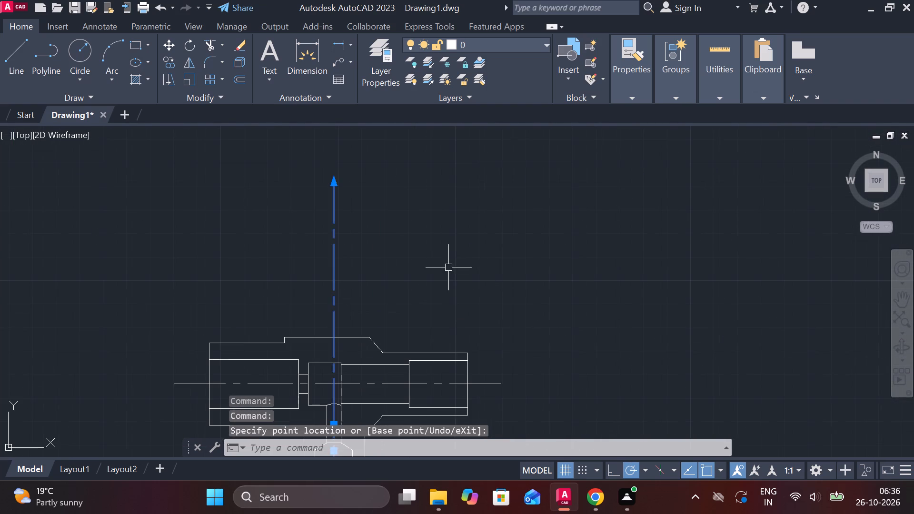
key("Escape")
middle_click_drag(392, 284, 439, 240)
middle_click_drag(500, 276, 495, 205)
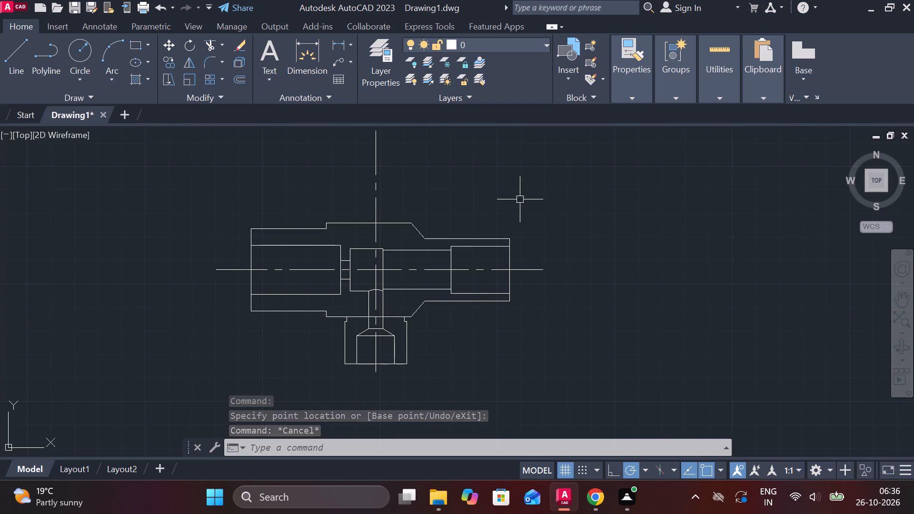
Draw a closed rectangle 32 wide and 35 high about 35 above the outer profile, its left side aligned with the profile's left end.
middle_click_drag(457, 201, 483, 306)
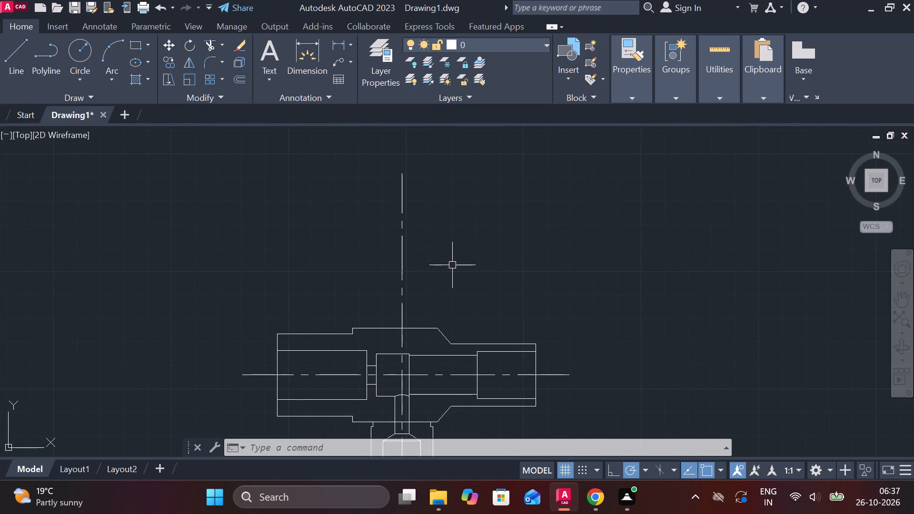
key("l")
key("Return")
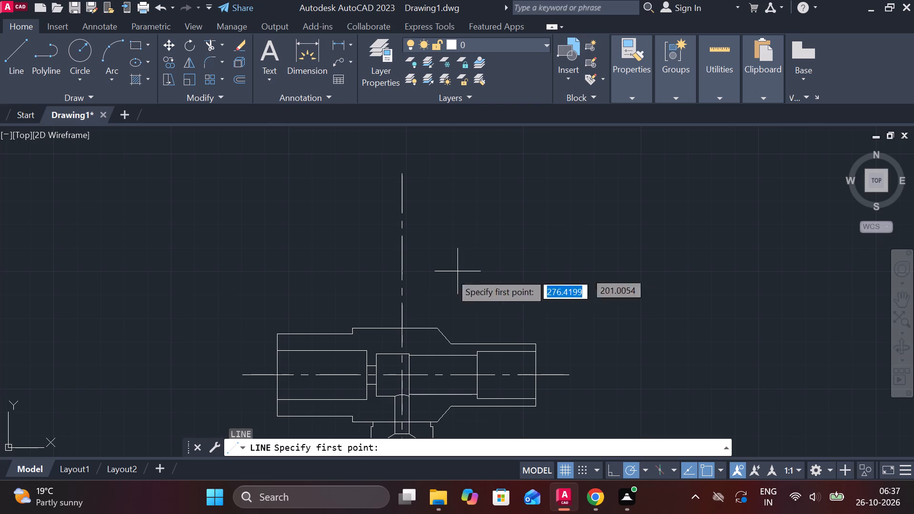
left_click(283, 249)
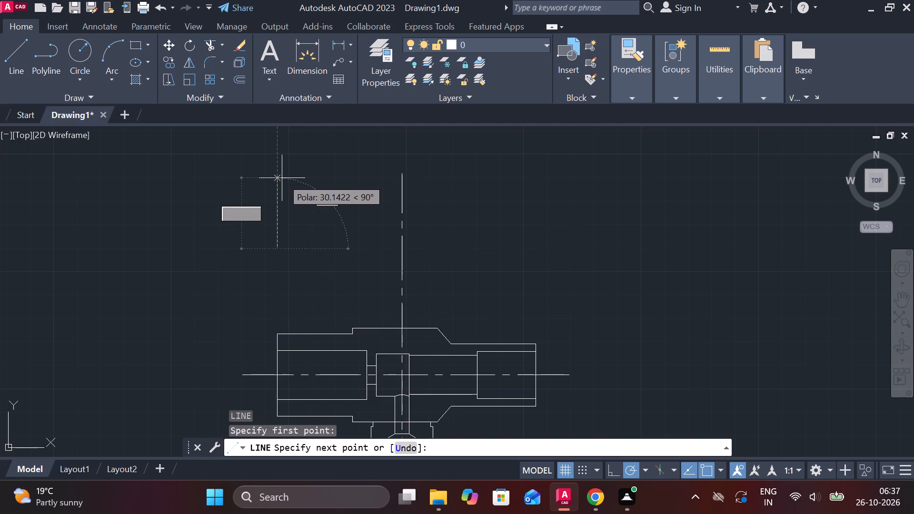
type("35")
key("Return")
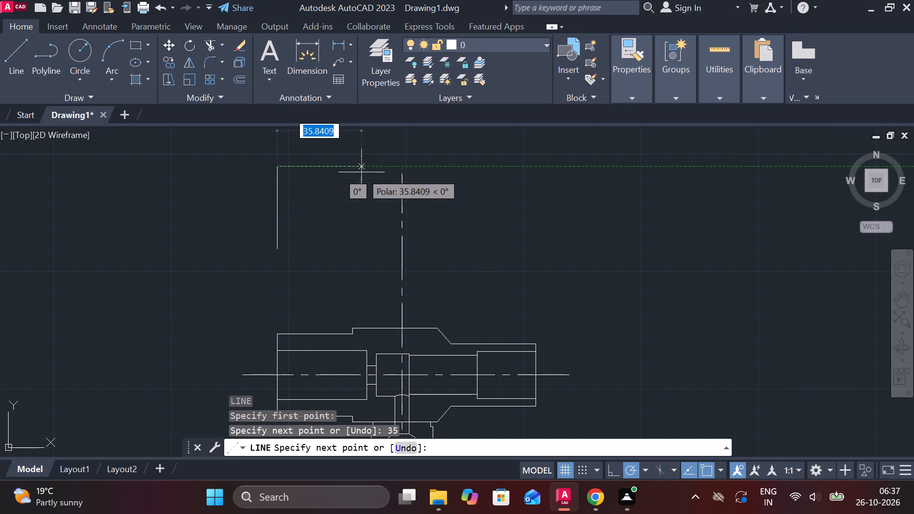
type("32")
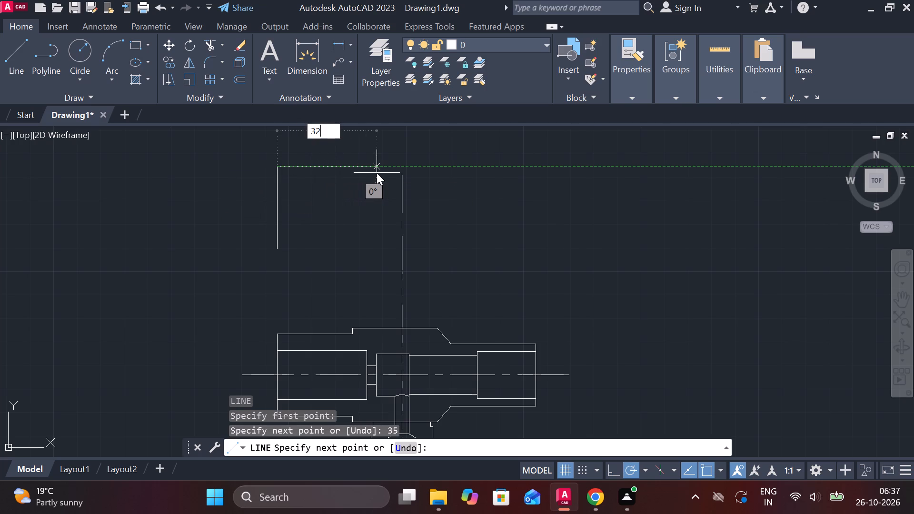
key("space")
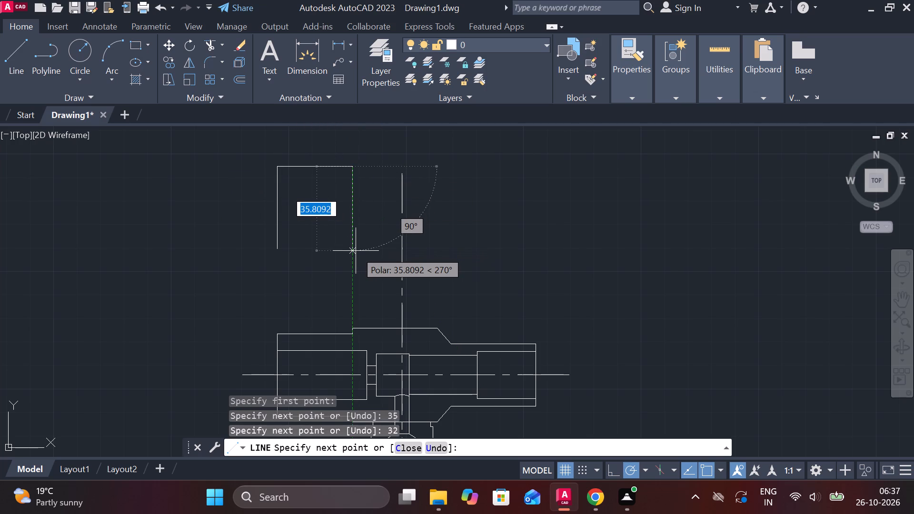
type("35")
key("space")
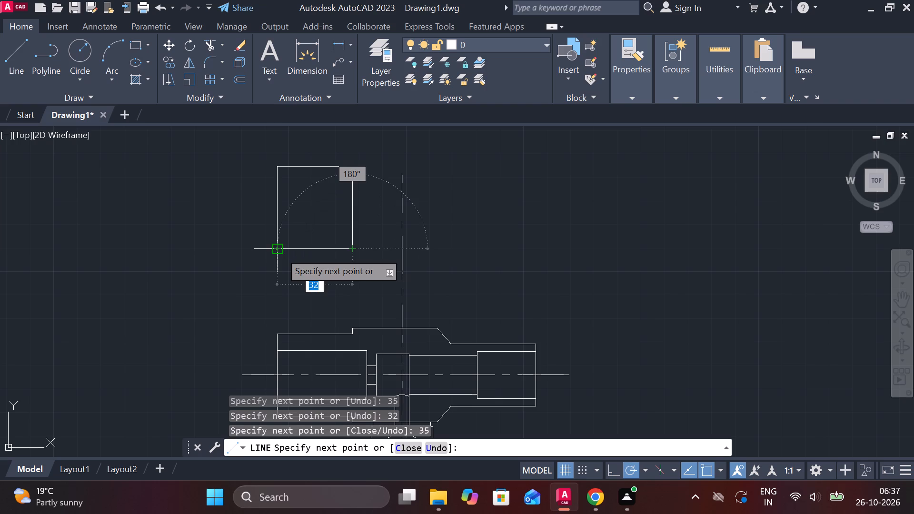
left_click(280, 252)
key("Escape")
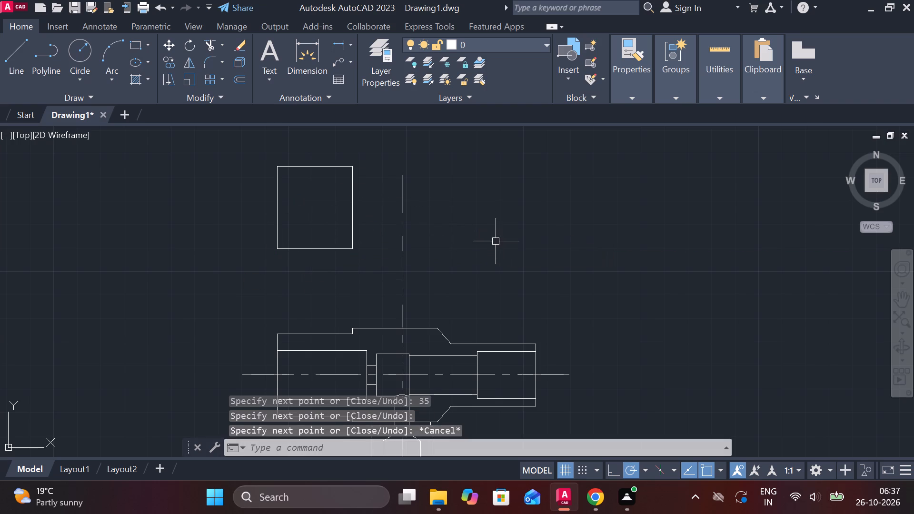
Draw a second closed rectangle 36 wide and 40 high in the empty space above and just beyond the profile's right end.
middle_click_drag(496, 241, 445, 251)
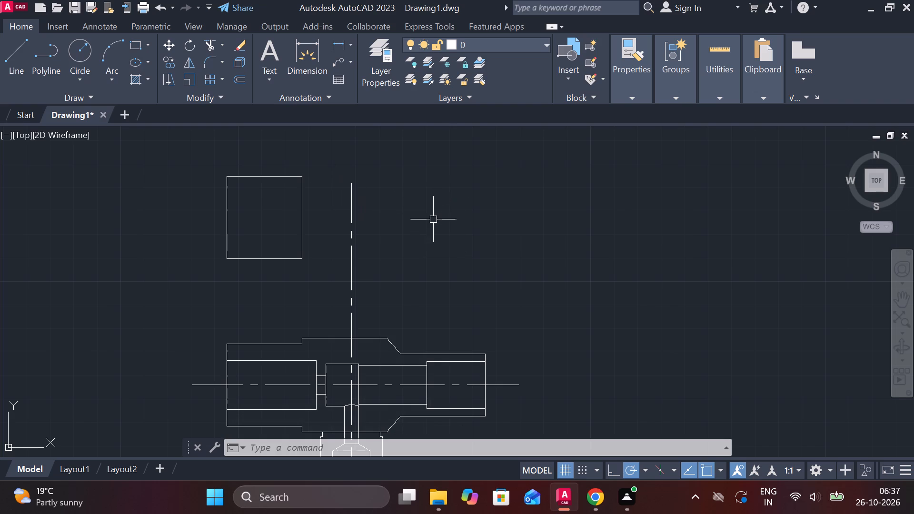
key("l")
key("Return")
left_click(495, 198)
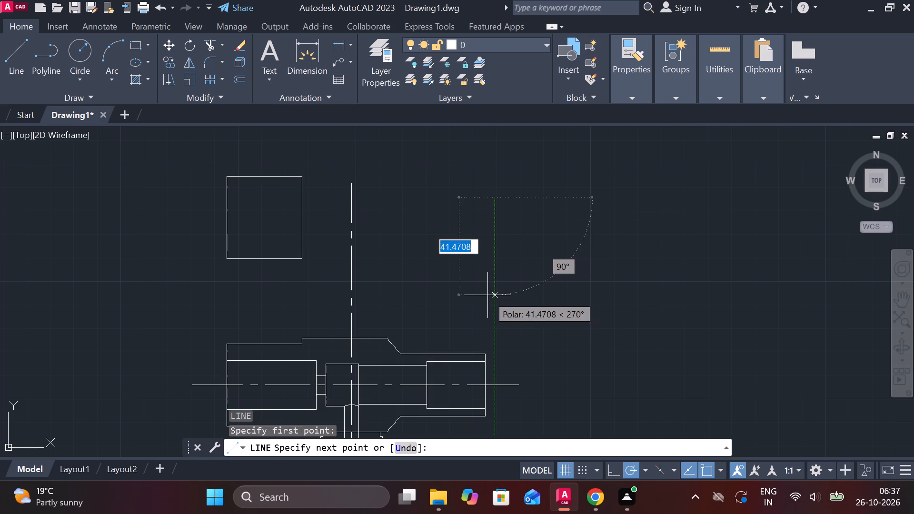
type("40")
key("Return")
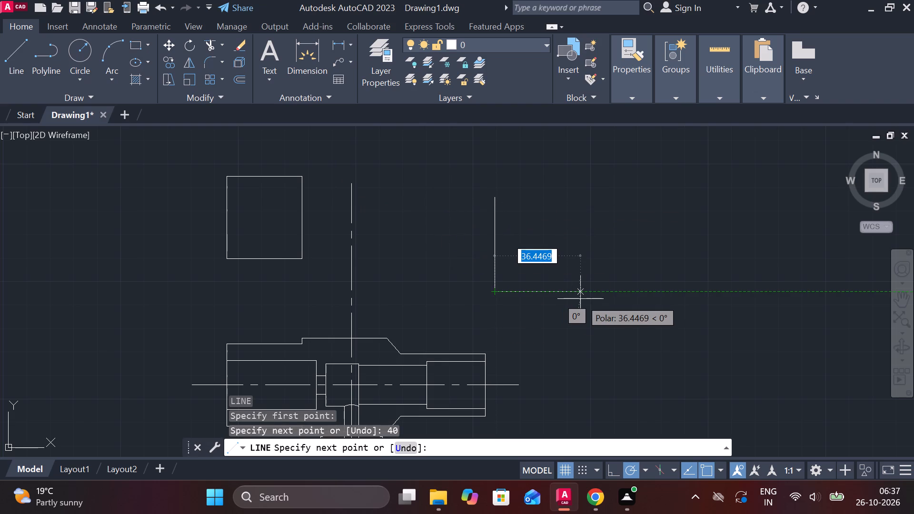
key("3")
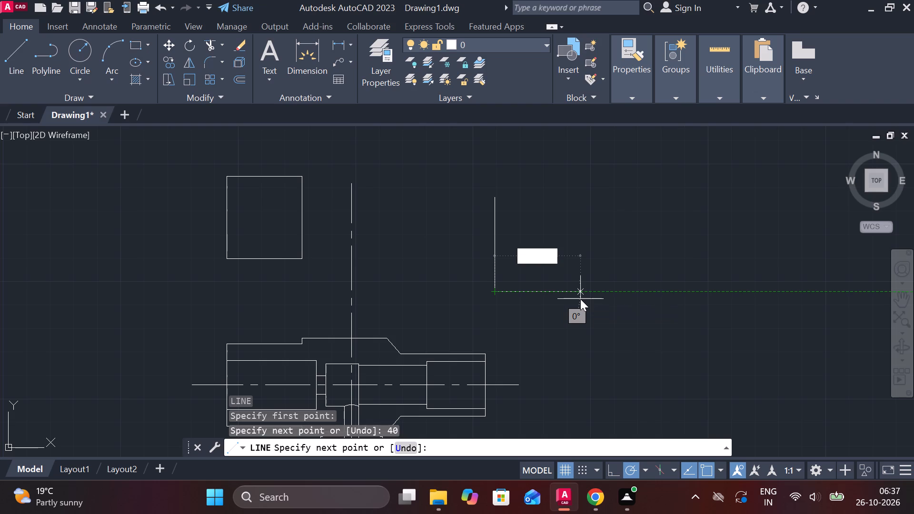
key("6")
key("Return")
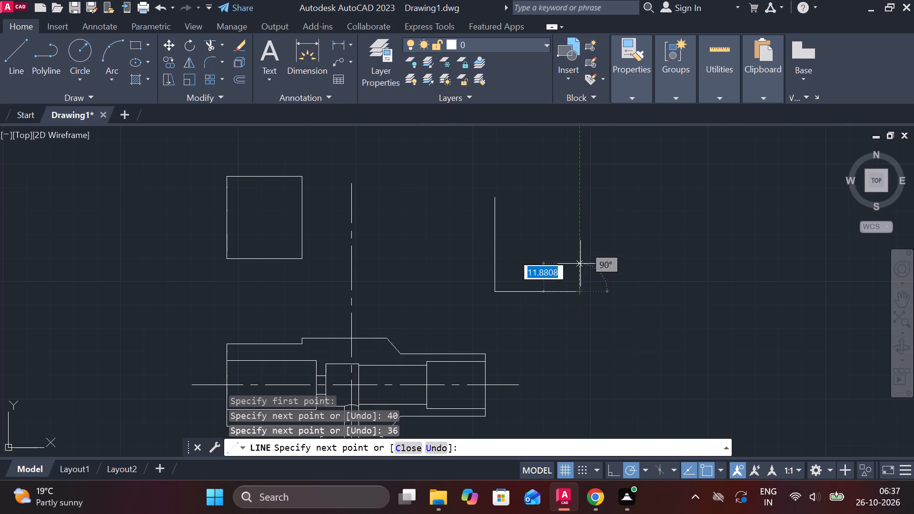
type("40")
key("Return")
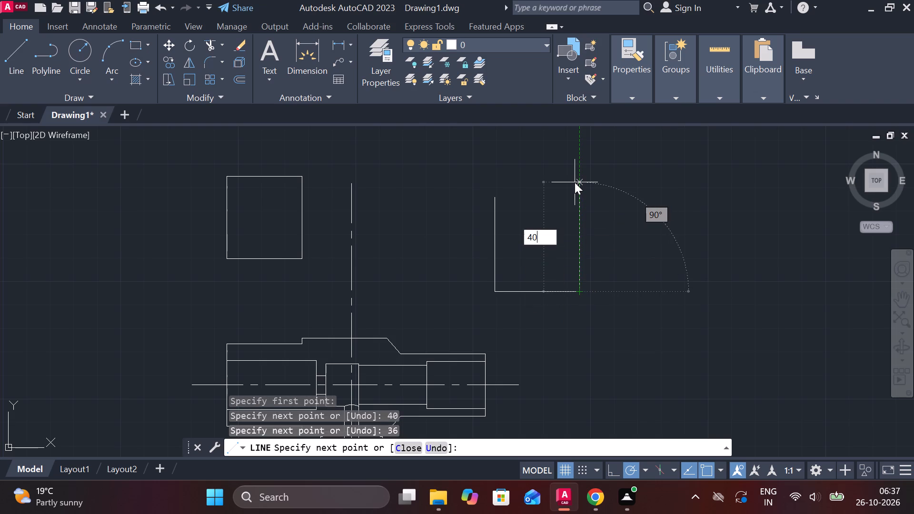
left_click(494, 197)
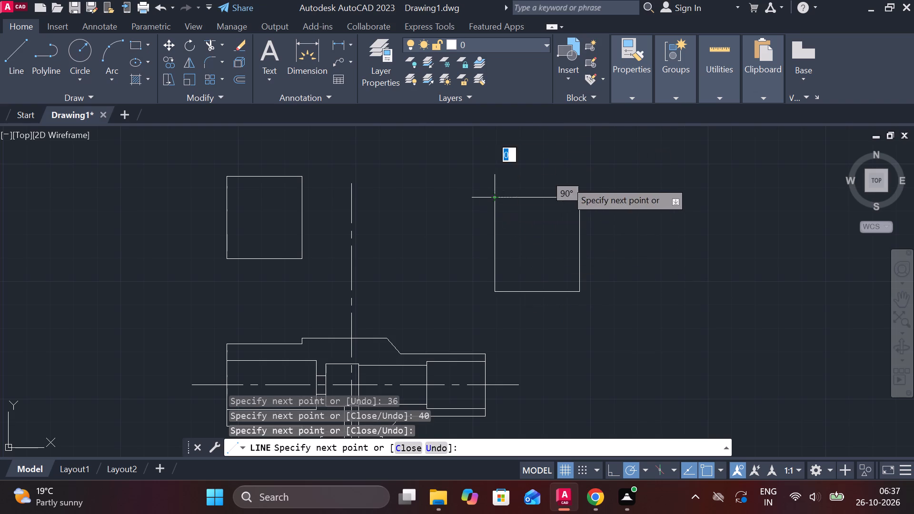
key("Escape")
Draw a horizontal line across the 36 by 40 rectangle between the midpoints of its vertical sides.
middle_click_drag(643, 265, 621, 265)
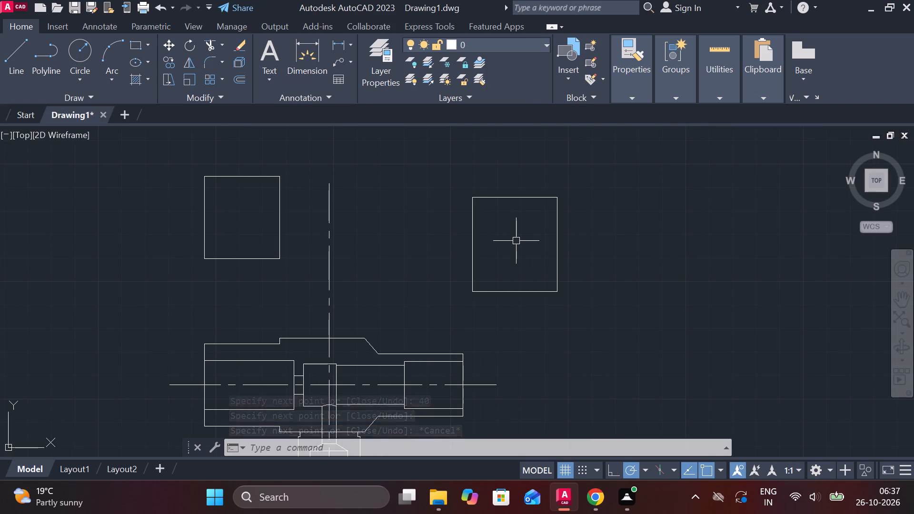
key("l")
key("Return")
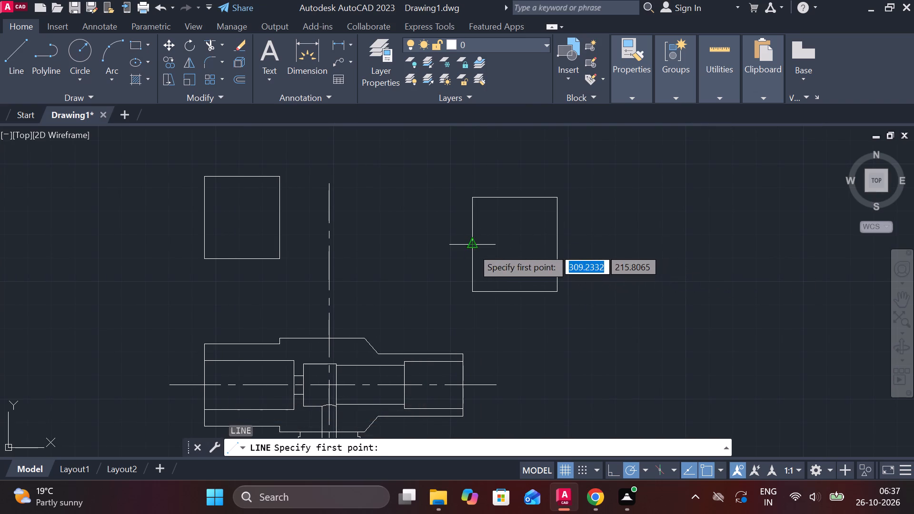
left_click(472, 248)
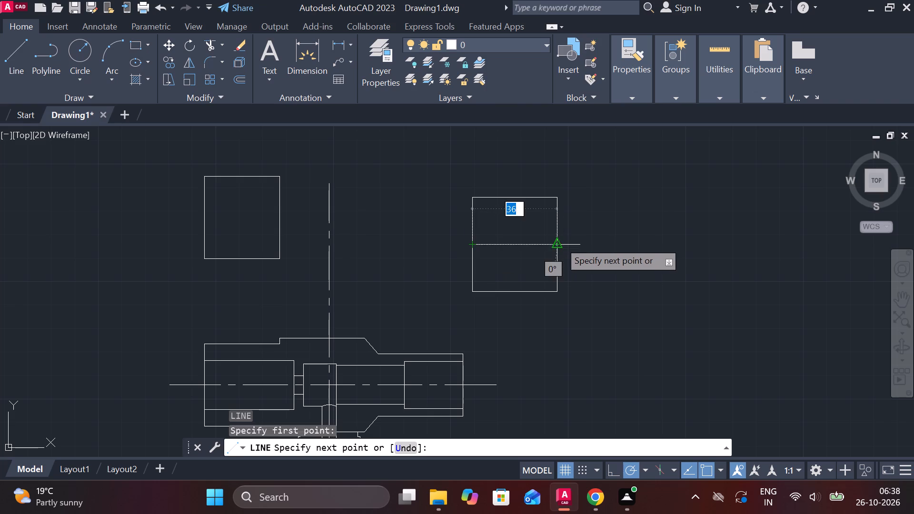
left_click(559, 241)
key("Escape")
Offset the rectangle's horizontal midline by 10 both upward and downward.
left_click(535, 243)
key("o")
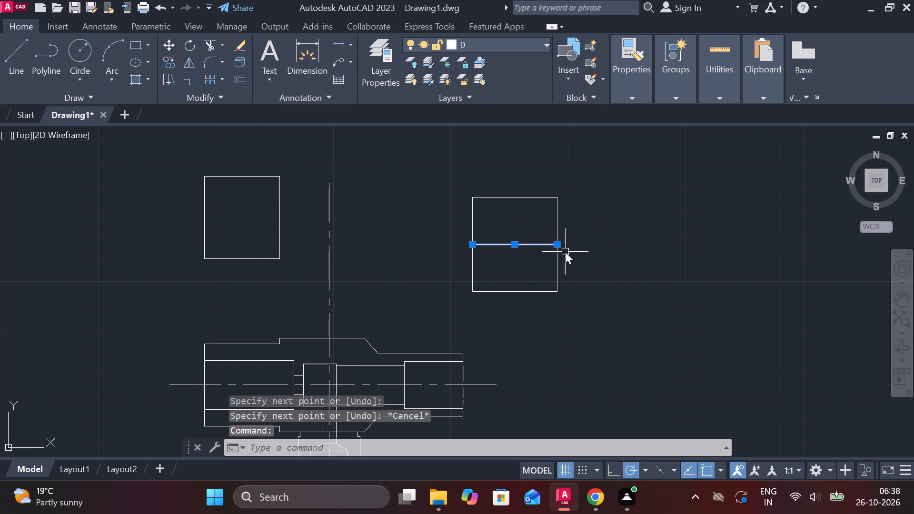
key("Return")
key("Return")
type("10")
key("Return")
left_click(535, 245)
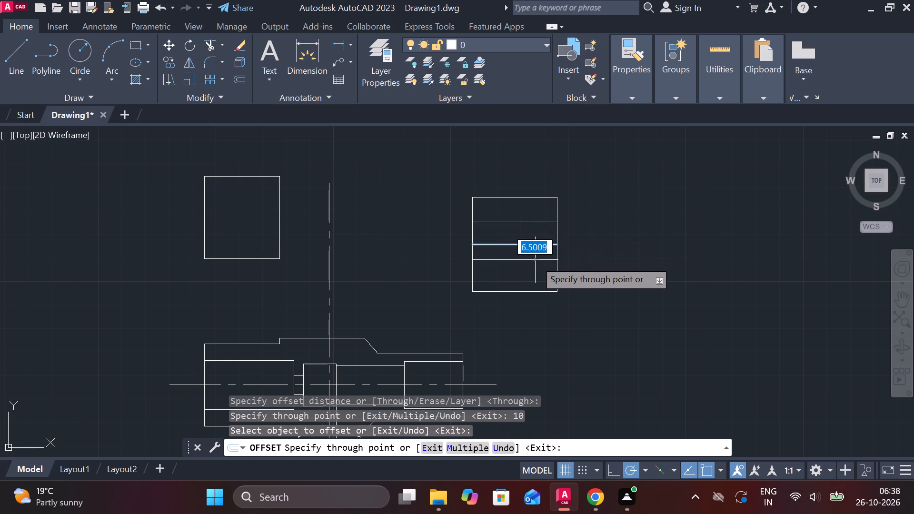
type("10")
key("Return")
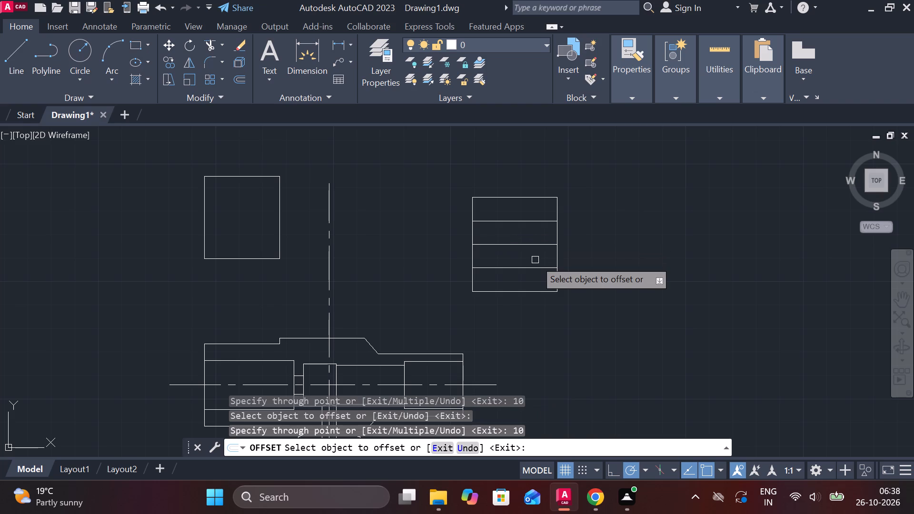
scroll(606, 286, "up", 1)
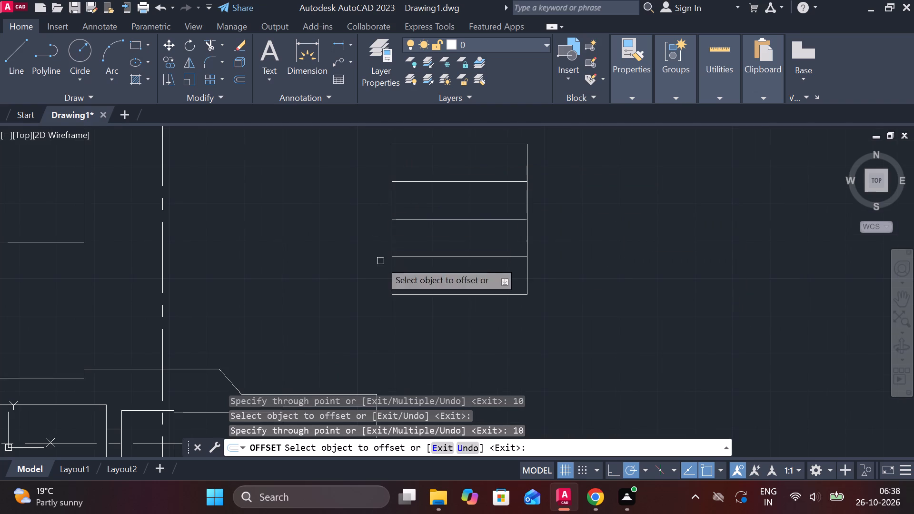
key("Escape")
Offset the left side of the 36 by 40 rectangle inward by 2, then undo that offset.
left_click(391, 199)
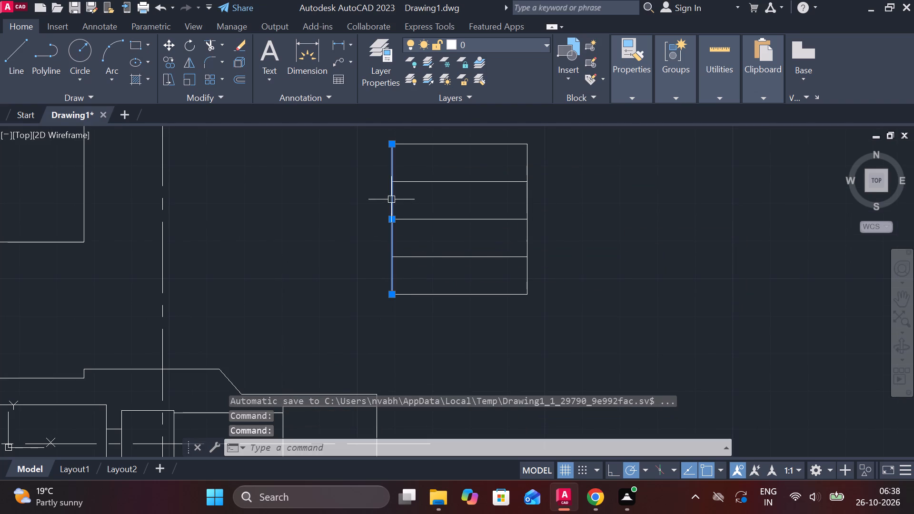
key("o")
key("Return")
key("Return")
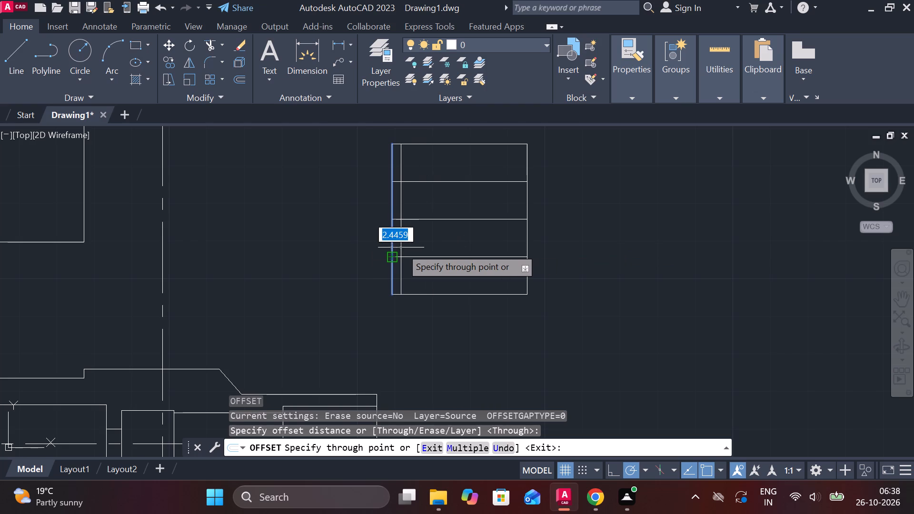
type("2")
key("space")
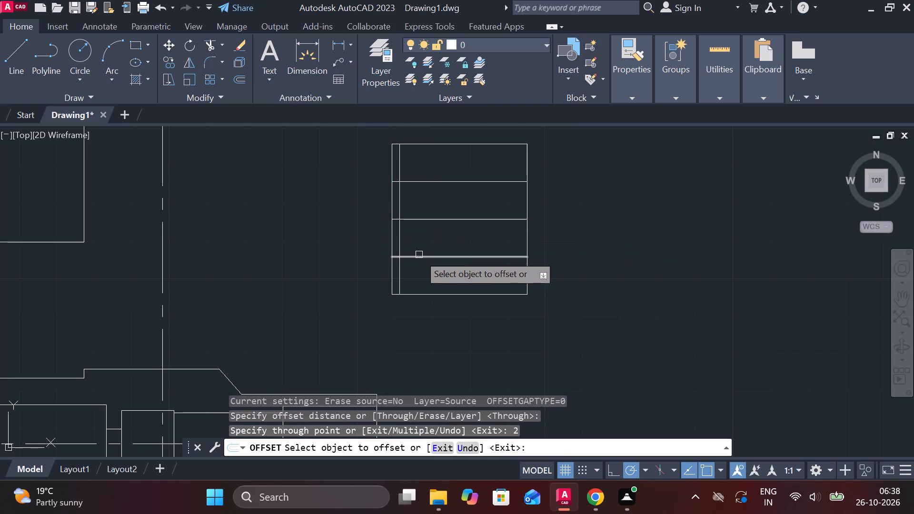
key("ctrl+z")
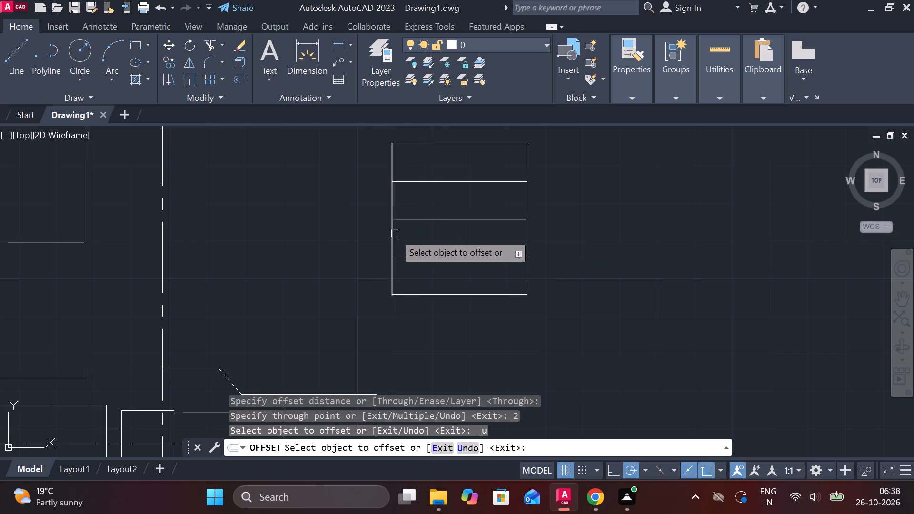
Offset the left side of the 36 by 40 rectangle inward by 3.
left_click(394, 233)
type("3")
key("space")
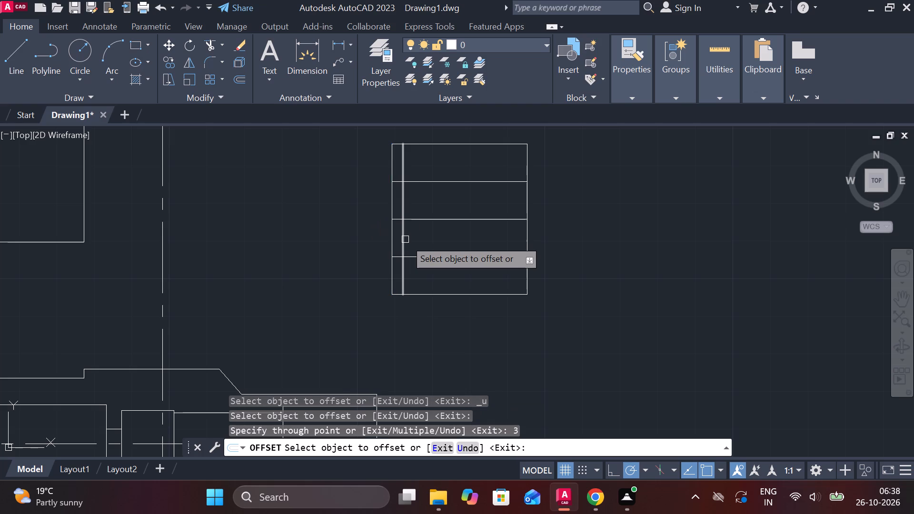
left_click(525, 233)
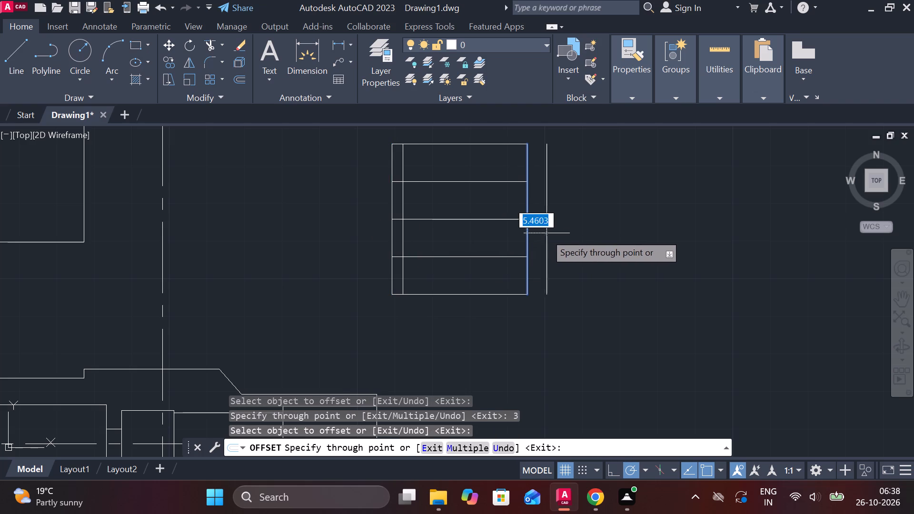
key("Escape")
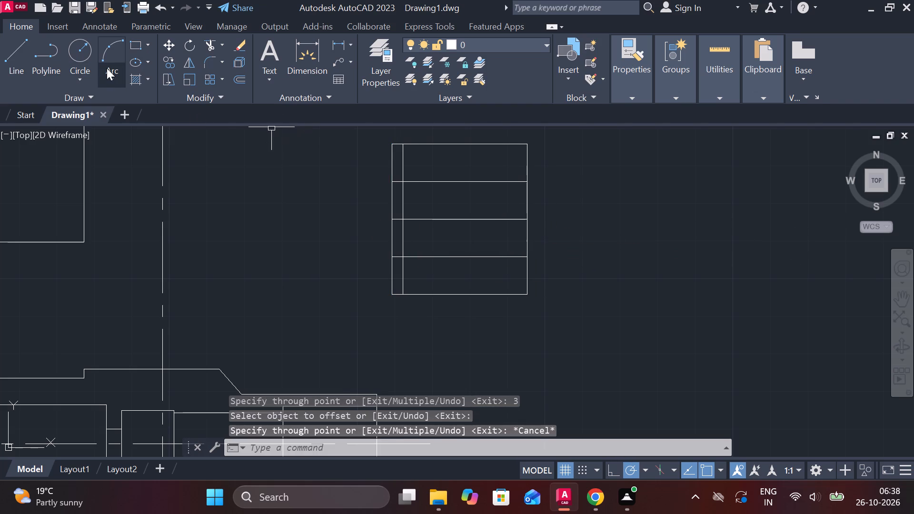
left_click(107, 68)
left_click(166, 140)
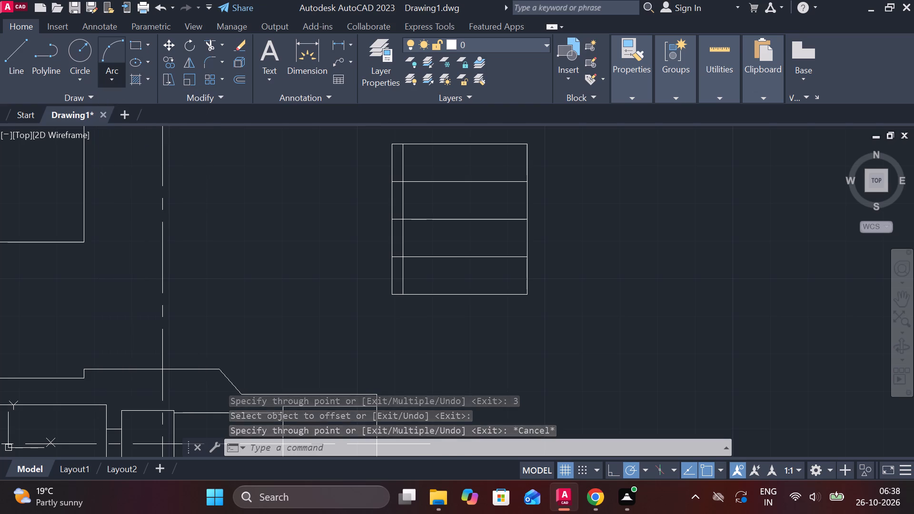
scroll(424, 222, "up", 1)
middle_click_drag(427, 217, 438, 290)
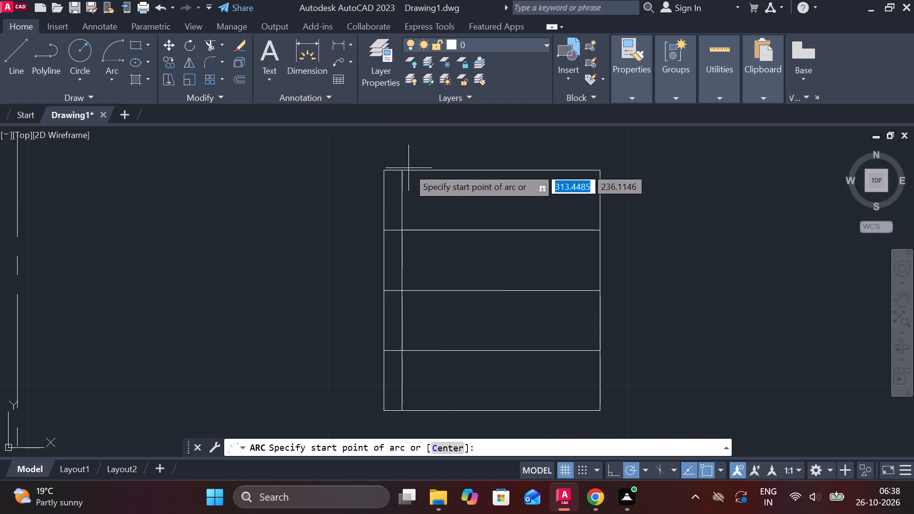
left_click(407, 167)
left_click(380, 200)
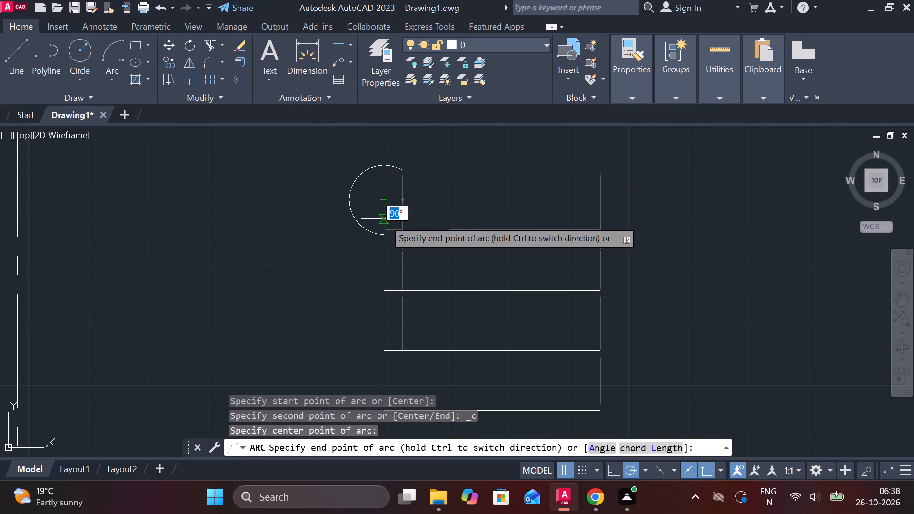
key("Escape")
Draw three-point arcs at the rectangle's left end for the top, double-height middle and bottom bands, touching its left side.
key("space")
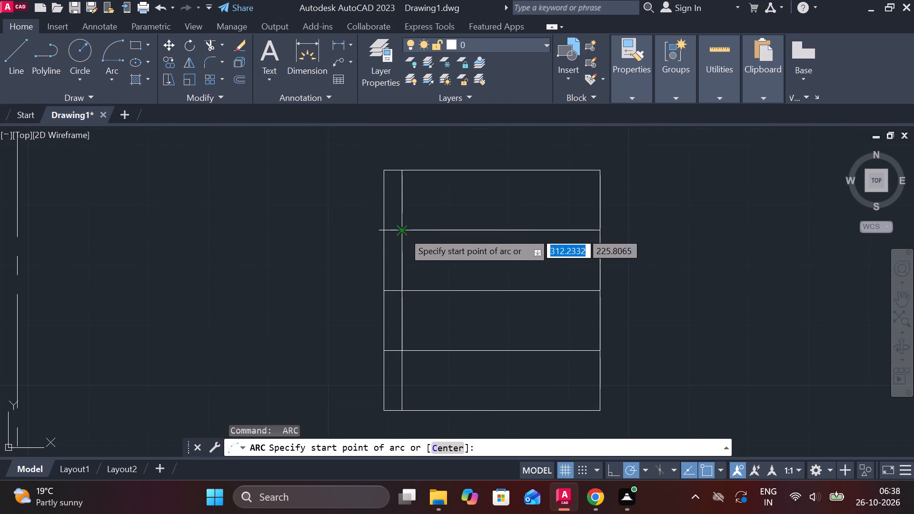
left_click(403, 232)
left_click(386, 198)
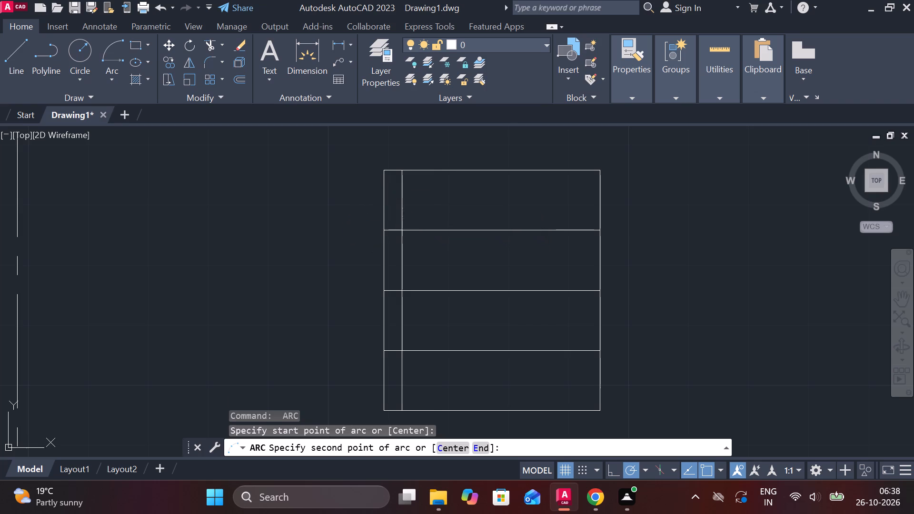
left_click(397, 173)
key("space")
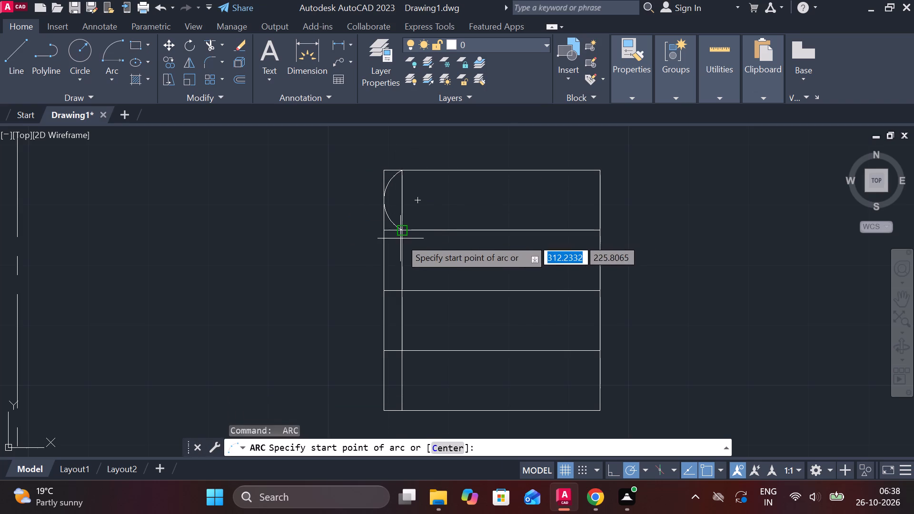
left_click(399, 232)
left_click(384, 288)
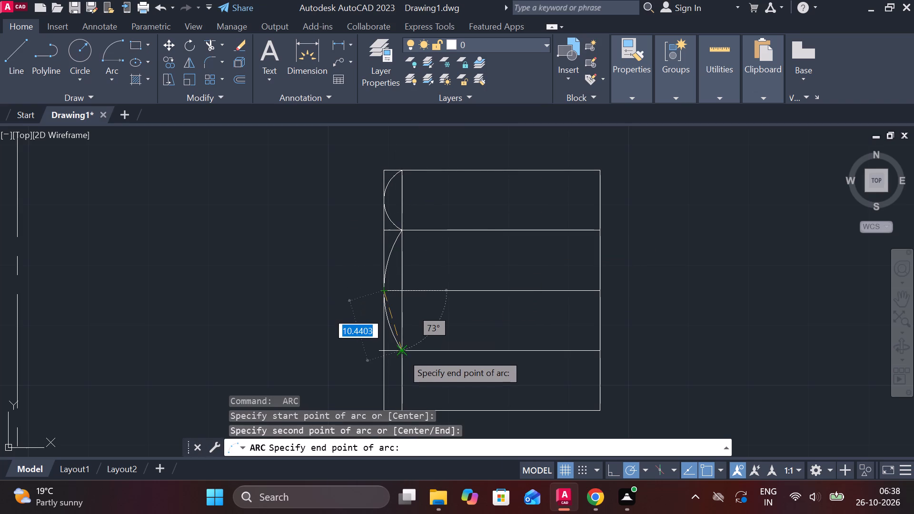
left_click(402, 352)
middle_click_drag(409, 346, 413, 281)
key("space")
left_click(402, 285)
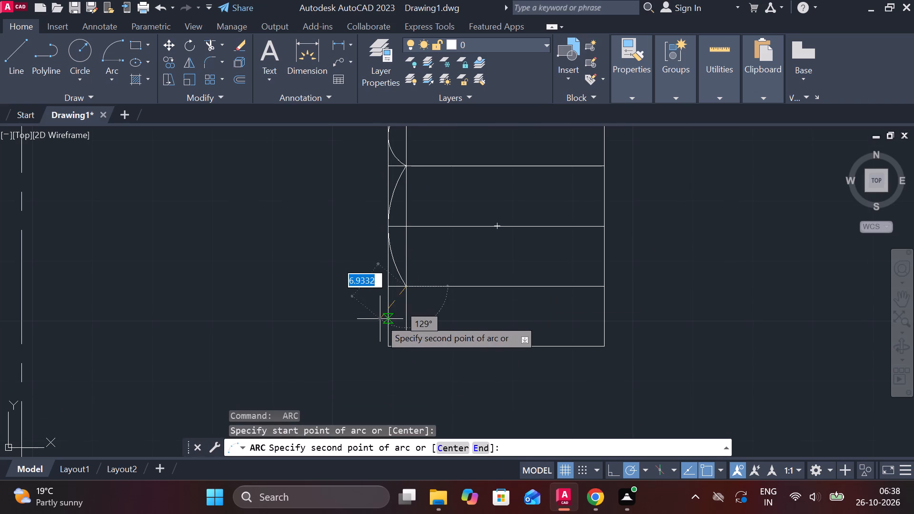
left_click(386, 314)
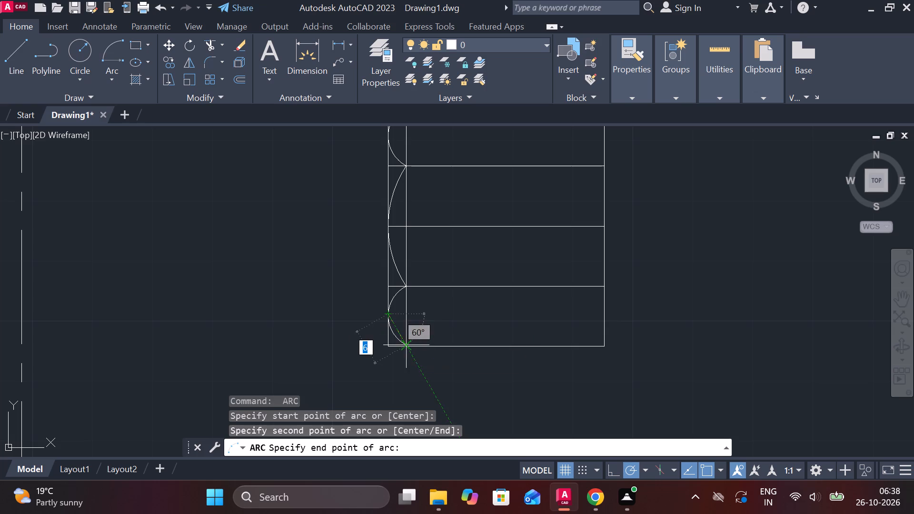
left_click(407, 342)
scroll(487, 271, "down", 1)
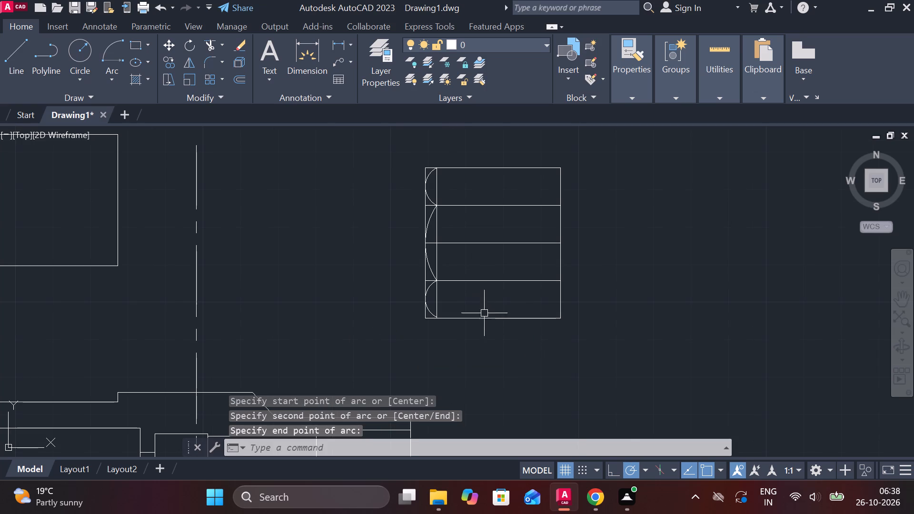
key("Escape")
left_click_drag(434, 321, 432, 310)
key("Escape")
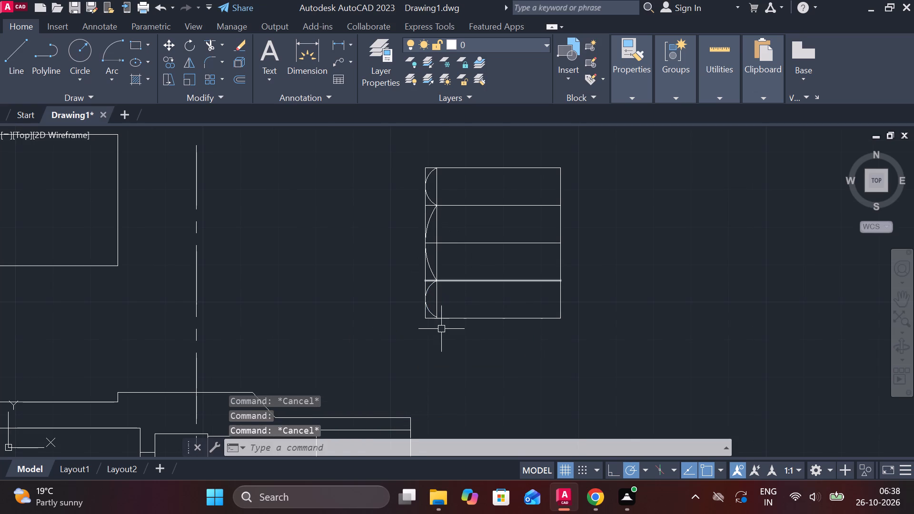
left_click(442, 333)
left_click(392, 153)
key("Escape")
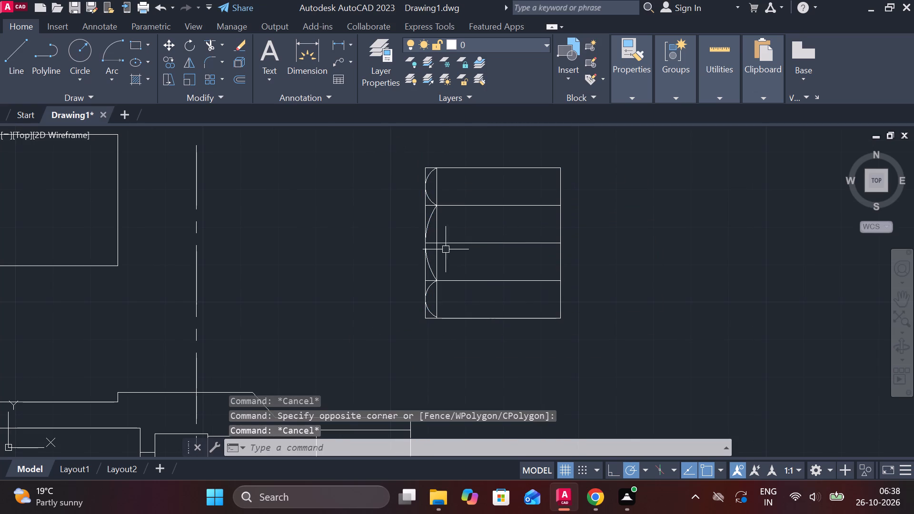
Mirror the three arcs and the inner vertical line about the rectangle's vertical centre axis, keeping the source objects.
left_click(429, 177)
left_click(432, 222)
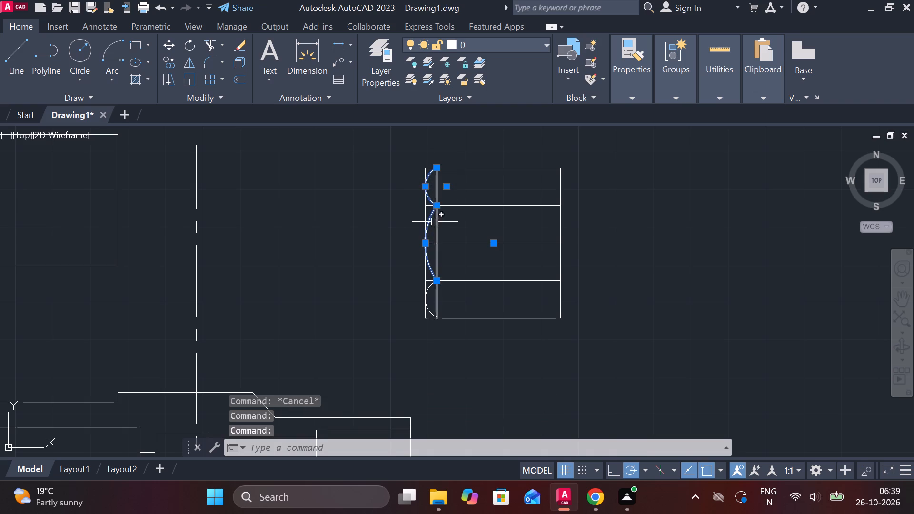
left_click(435, 221)
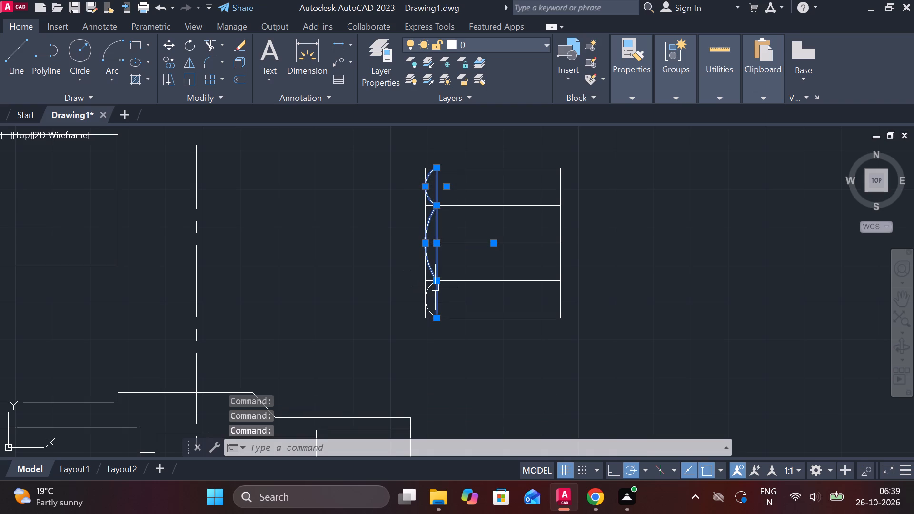
scroll(435, 287, "up", 2)
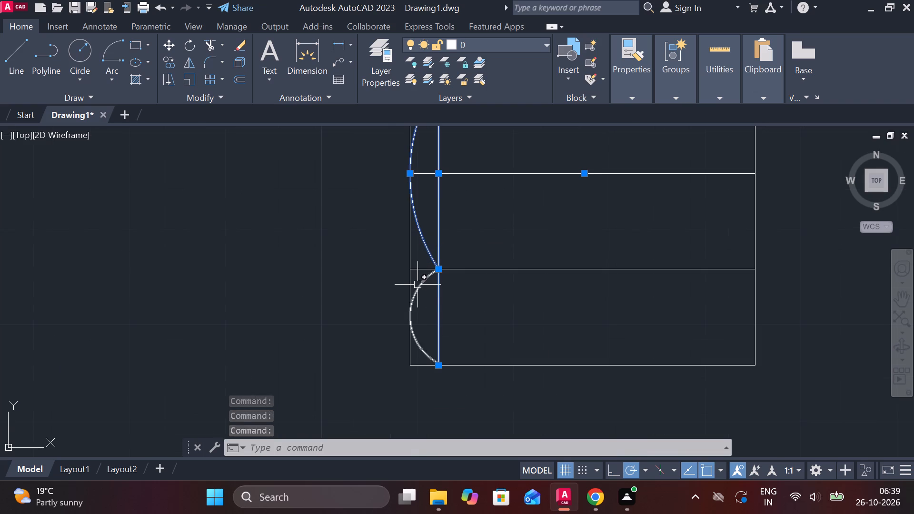
left_click(417, 285)
scroll(508, 272, "down", 2)
type("mi")
key("Return")
left_click(539, 310)
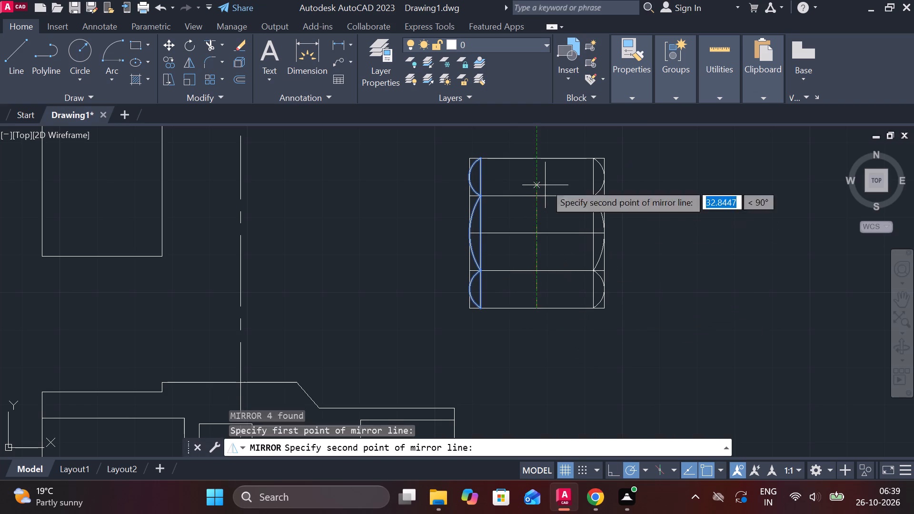
left_click(537, 163)
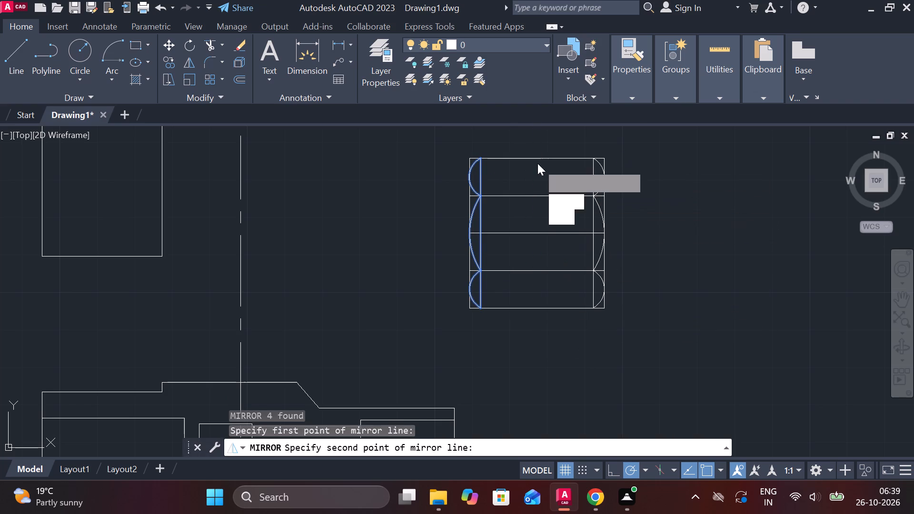
left_click_drag(575, 220, 537, 163)
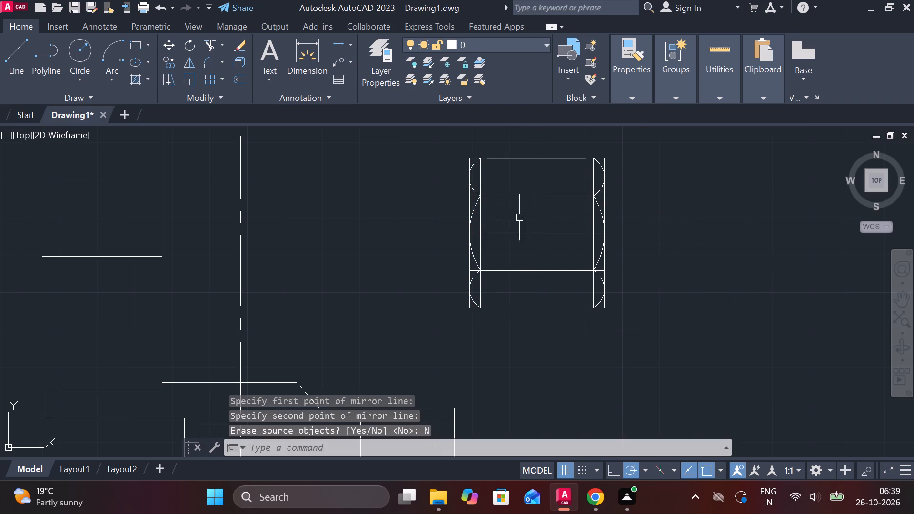
Trim away the horizontal midline and the portions of both inner vertical lines within the middle band.
type("tr")
key("space")
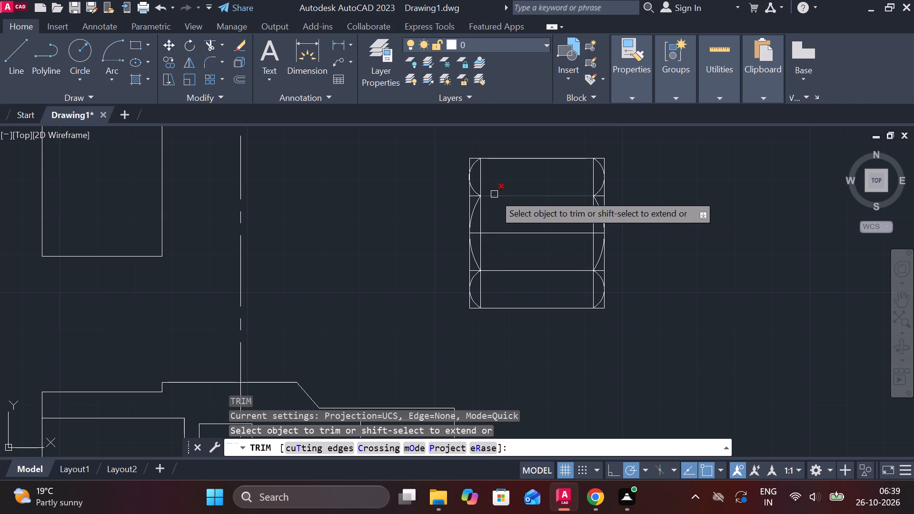
left_click(509, 230)
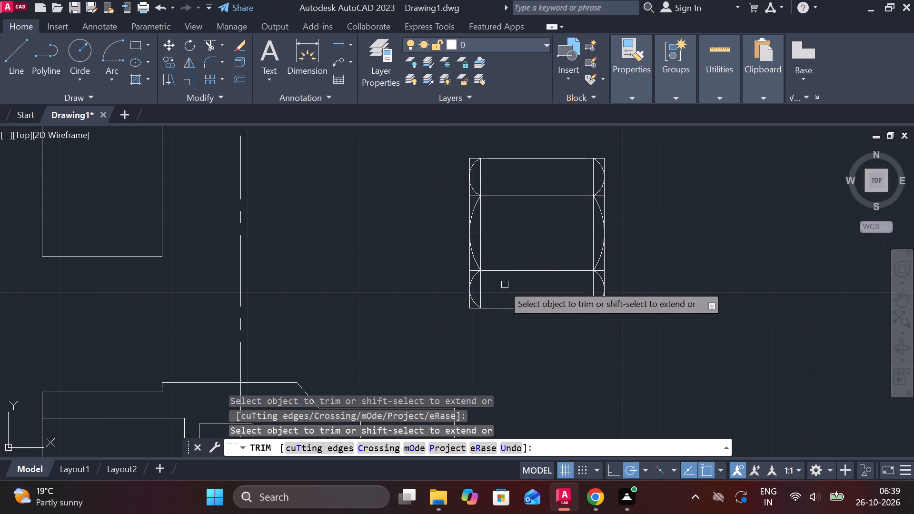
scroll(479, 244, "up", 3)
left_click(461, 202)
left_click_drag(478, 205, 489, 214)
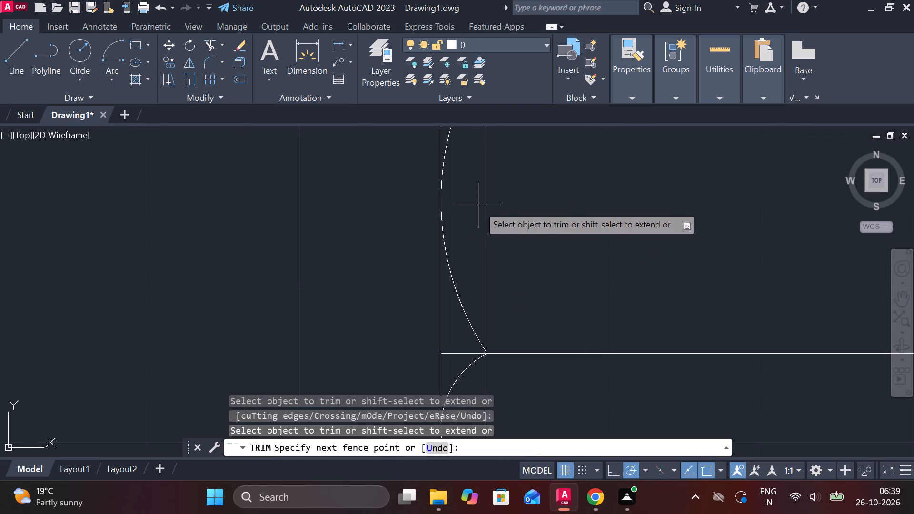
left_click_drag(489, 214, 551, 230)
scroll(569, 230, "down", 3)
left_click(661, 236)
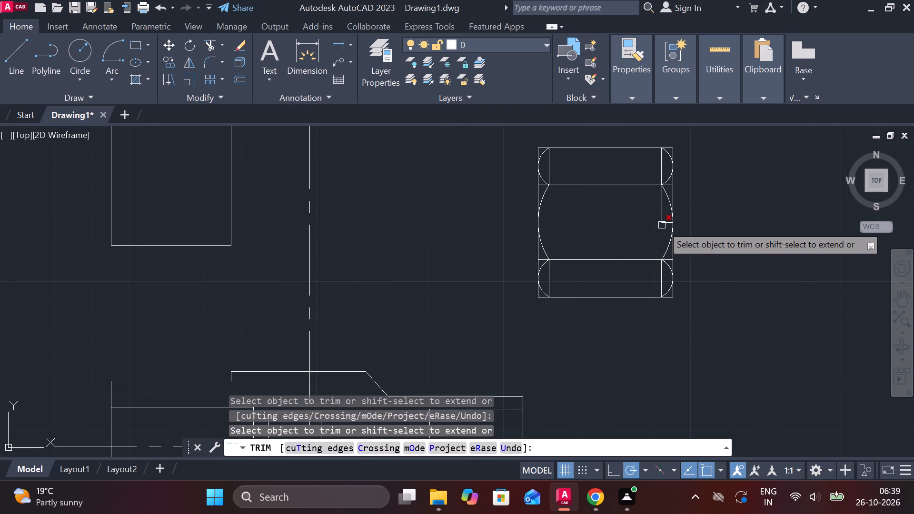
left_click(662, 225)
left_click(663, 225)
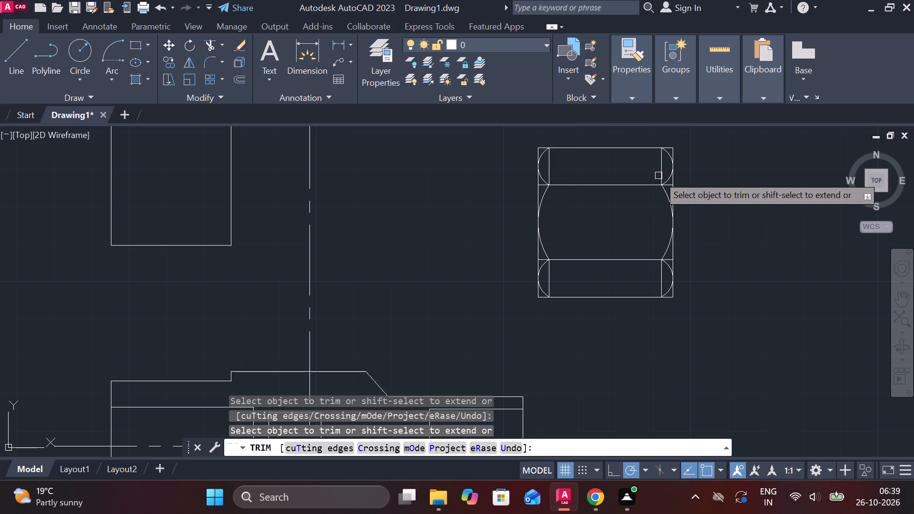
Trim both inner vertical lines and the square outer corners from the rectangle's top band.
left_click(658, 176)
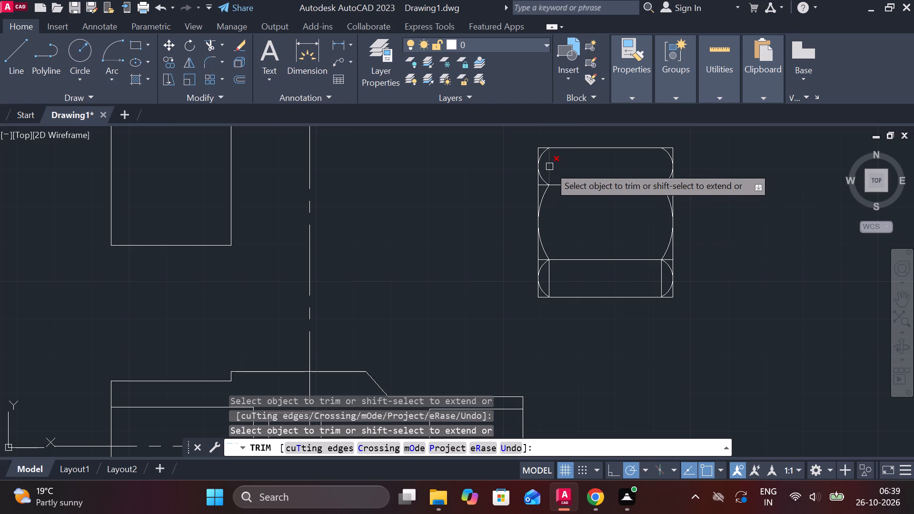
left_click(549, 167)
left_click(539, 147)
left_click(536, 151)
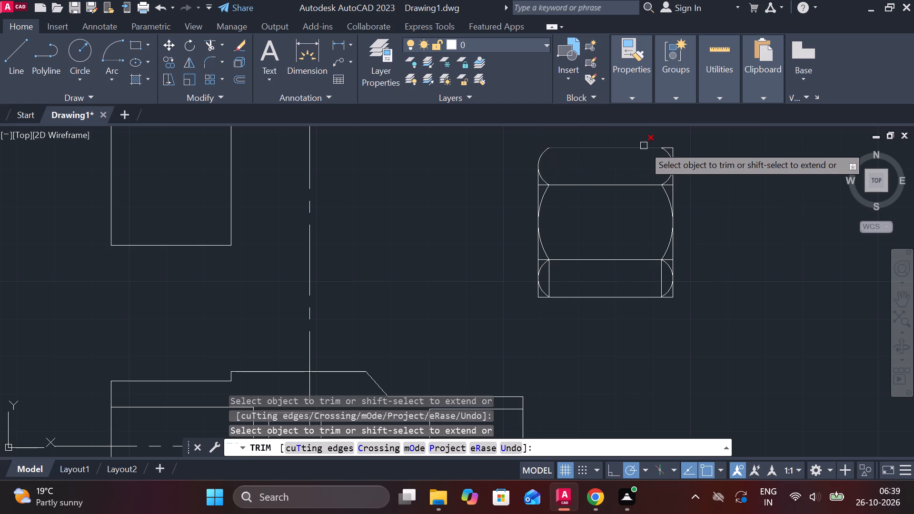
scroll(671, 152, "up", 1)
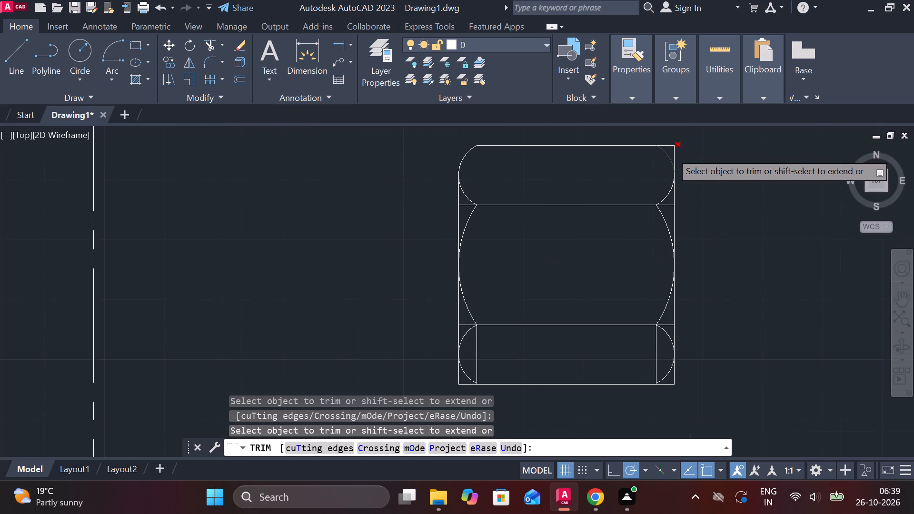
left_click(675, 150)
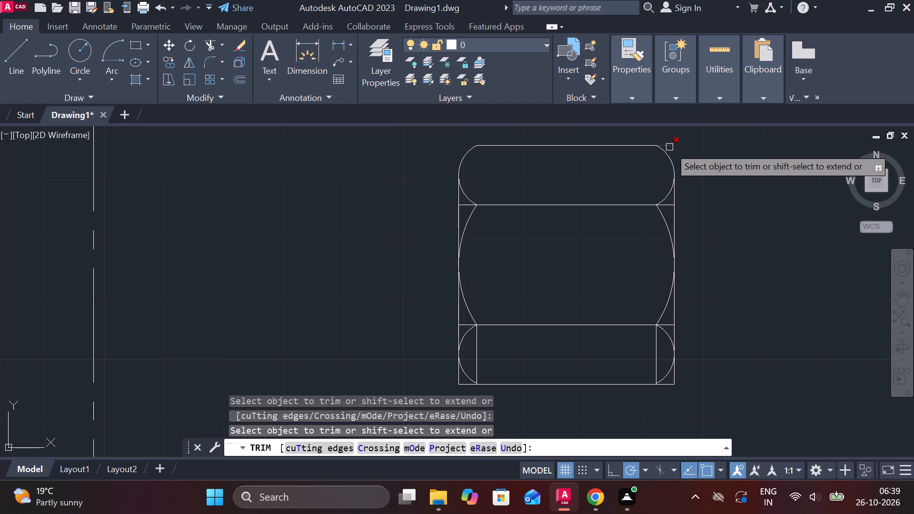
left_click(669, 147)
Trim the ends of the two horizontal dividing lines that extend beyond the arcs on both sides.
left_click(667, 204)
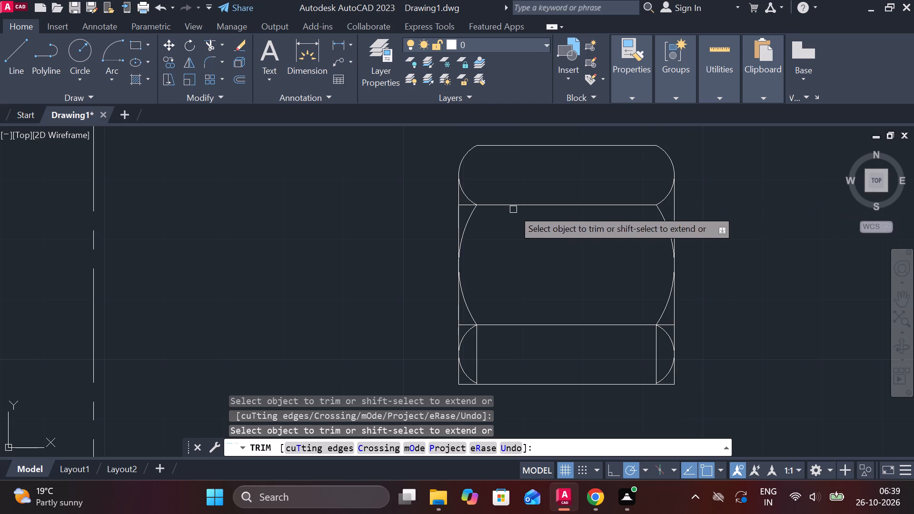
left_click(469, 205)
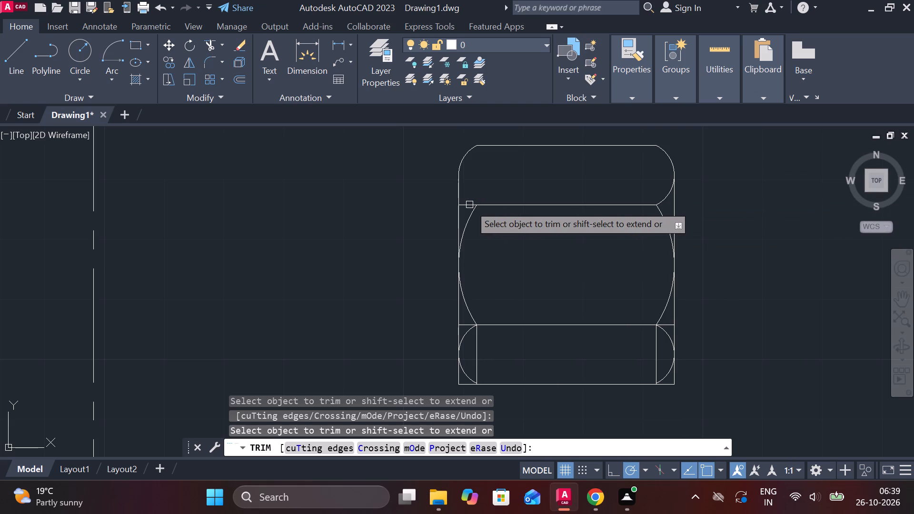
key("ctrl+z")
left_click(467, 205)
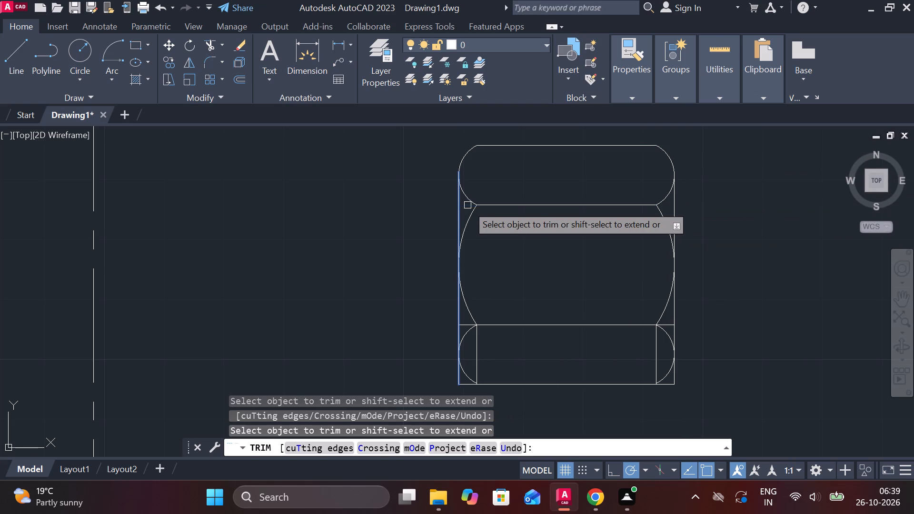
scroll(460, 348, "up", 1)
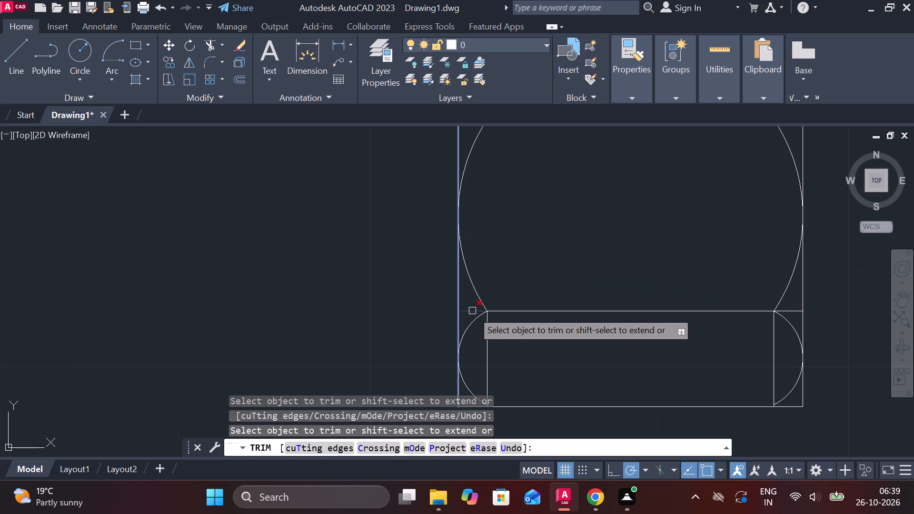
left_click(472, 311)
left_click(787, 311)
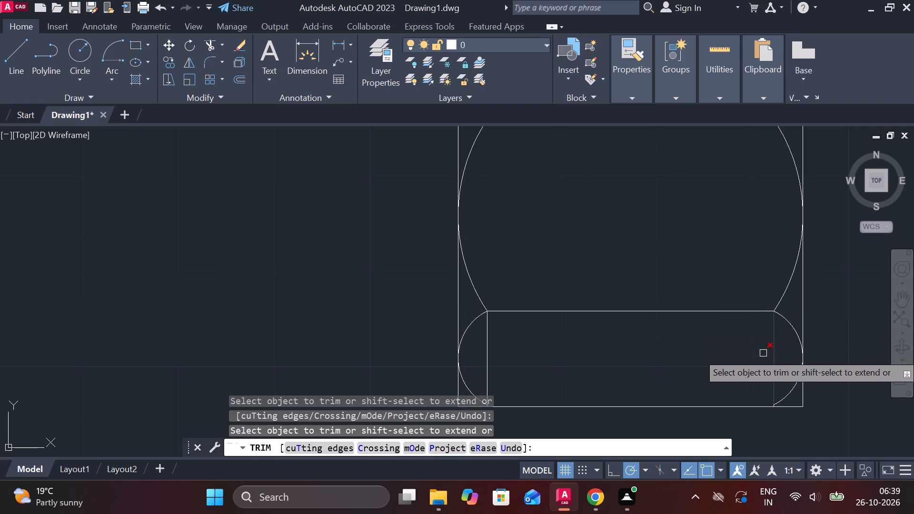
Trim both inner vertical lines and the square outer corners from the rectangle's bottom band.
left_click(763, 353)
left_click(777, 350)
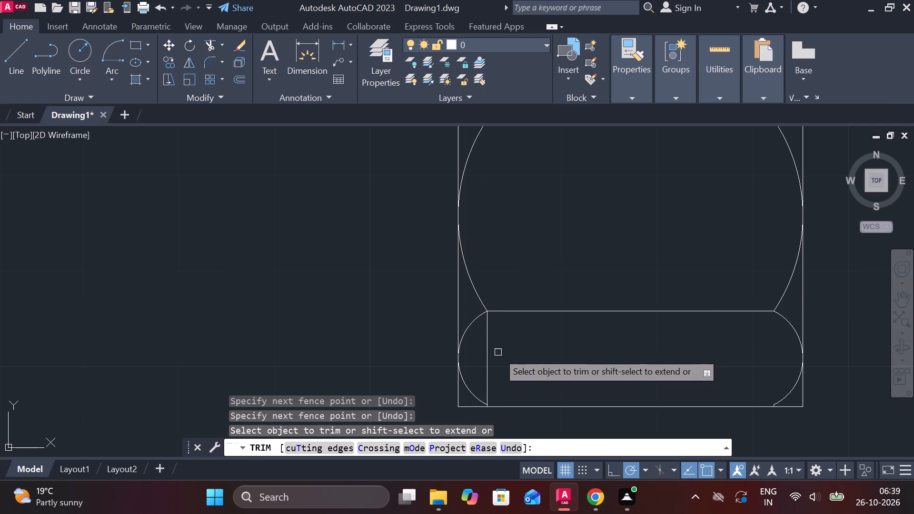
left_click(489, 351)
scroll(525, 350, "down", 1)
middle_click_drag(525, 350, 494, 325)
scroll(674, 342, "up", 2)
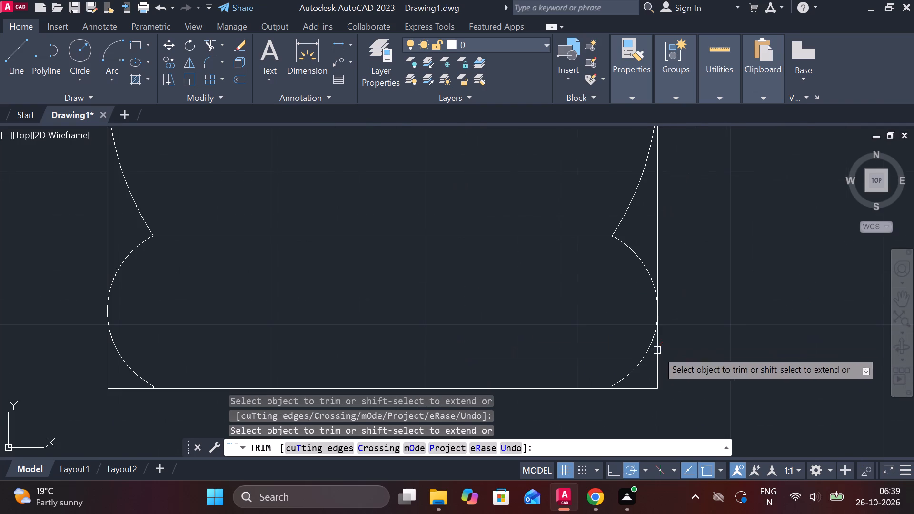
left_click_drag(652, 356, 640, 397)
scroll(573, 401, "down", 1)
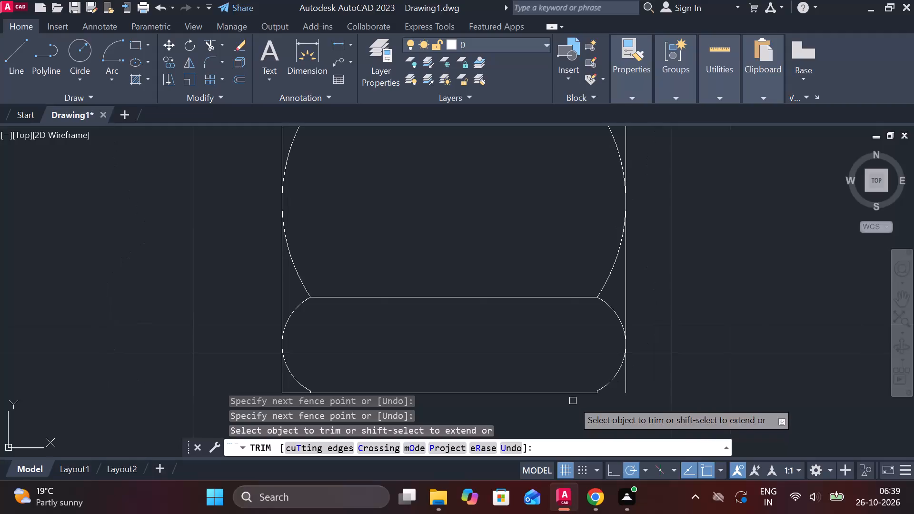
middle_click_drag(593, 398, 615, 373)
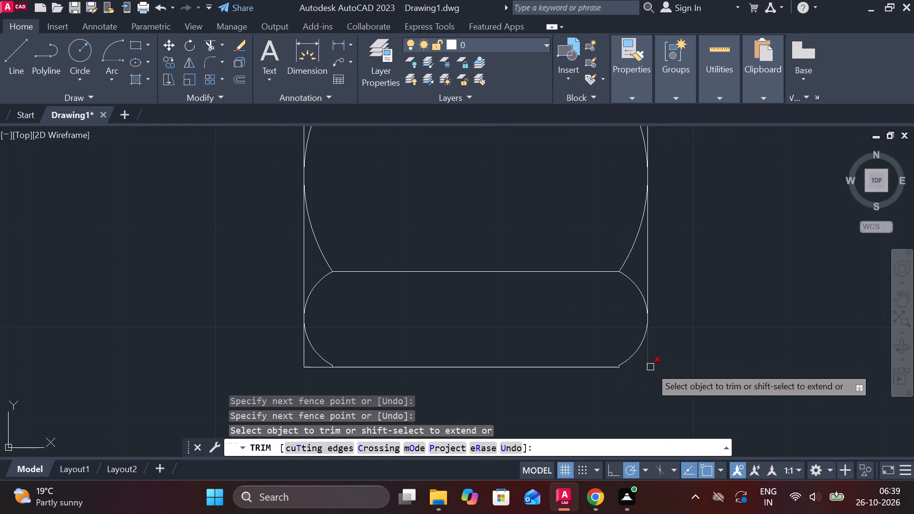
left_click(650, 367)
middle_click_drag(343, 378, 392, 353)
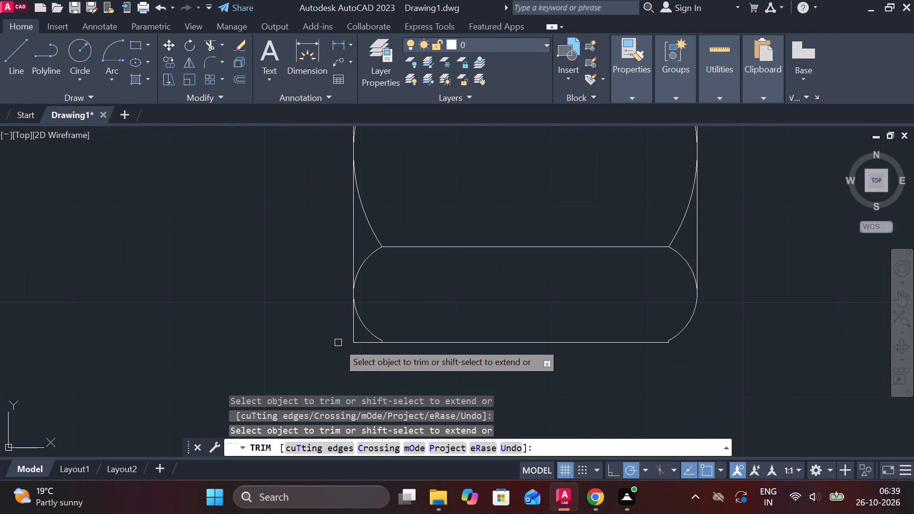
left_click(353, 339)
left_click(361, 343)
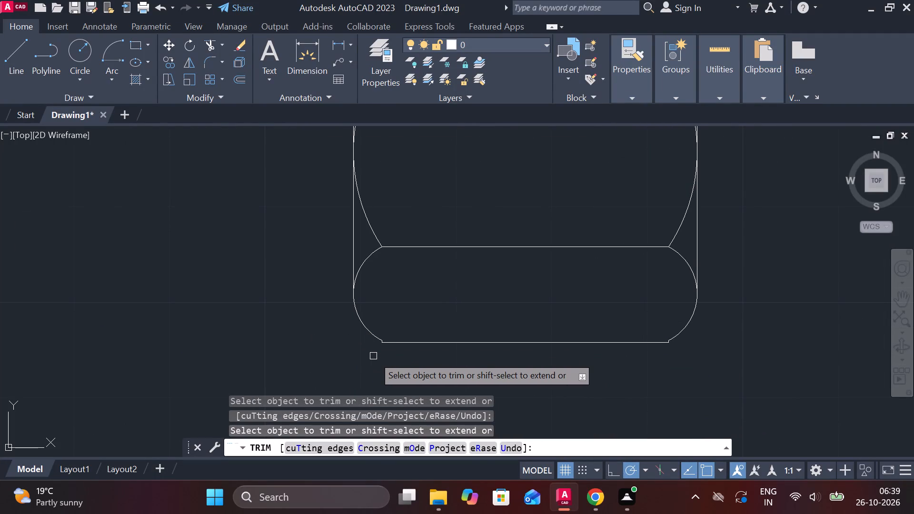
Extend the lower arcs at both bottom corners of the nut-like piece to its bottom horizontal line.
scroll(373, 356, "up", 3)
key("Escape")
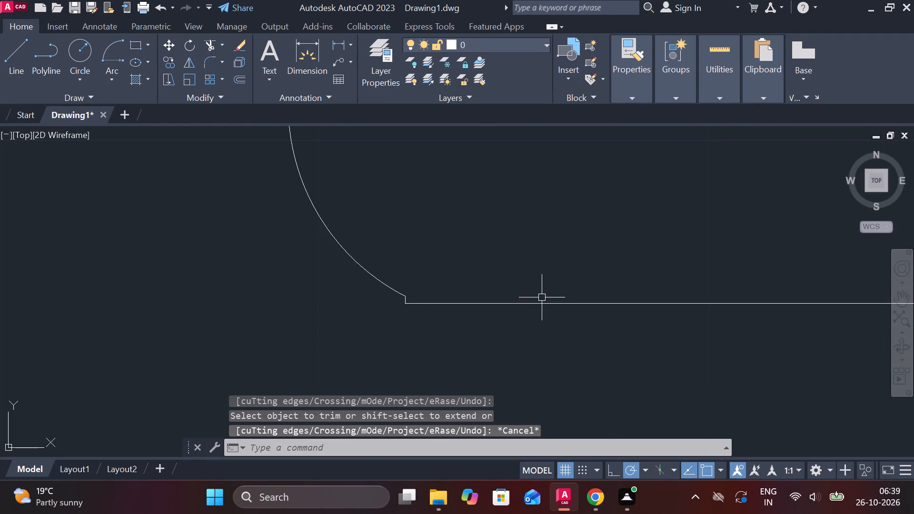
type("ex")
key("space")
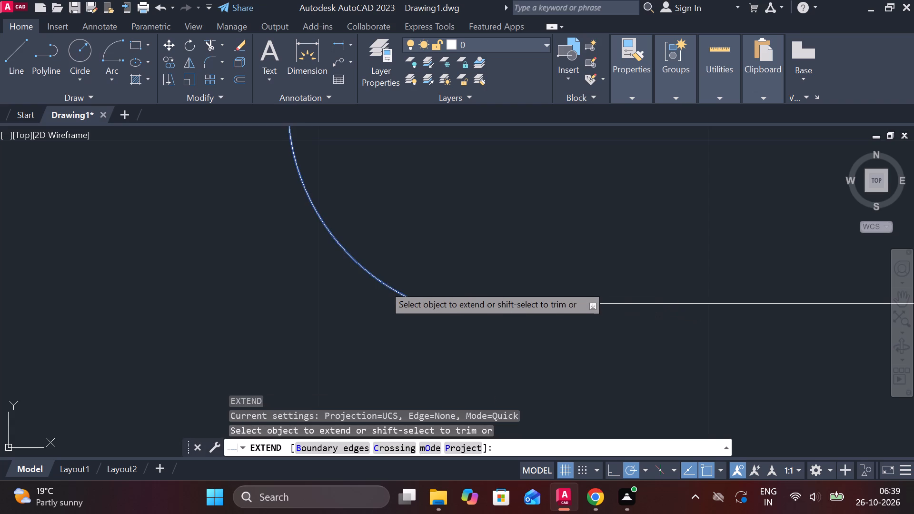
left_click(384, 285)
scroll(652, 320, "down", 2)
middle_click_drag(780, 317, 575, 318)
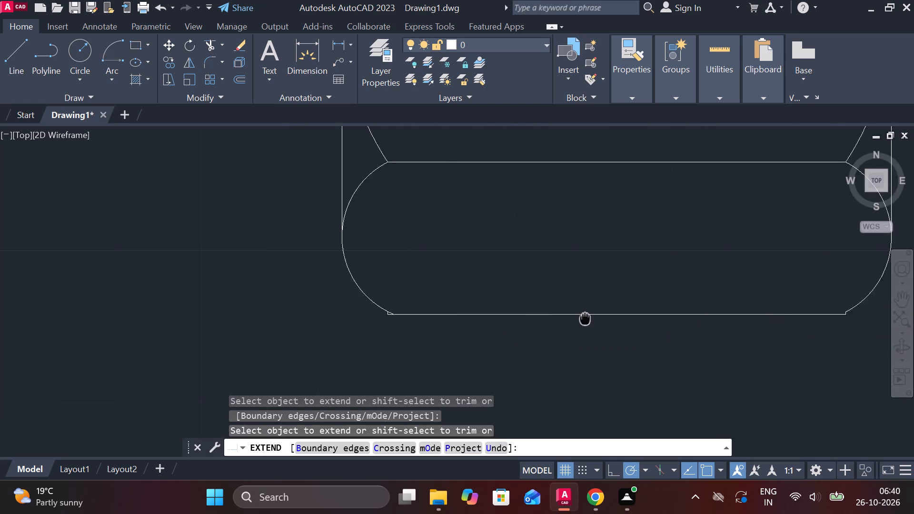
middle_click_drag(575, 318, 546, 316)
left_click(799, 297)
scroll(799, 314, "down", 2)
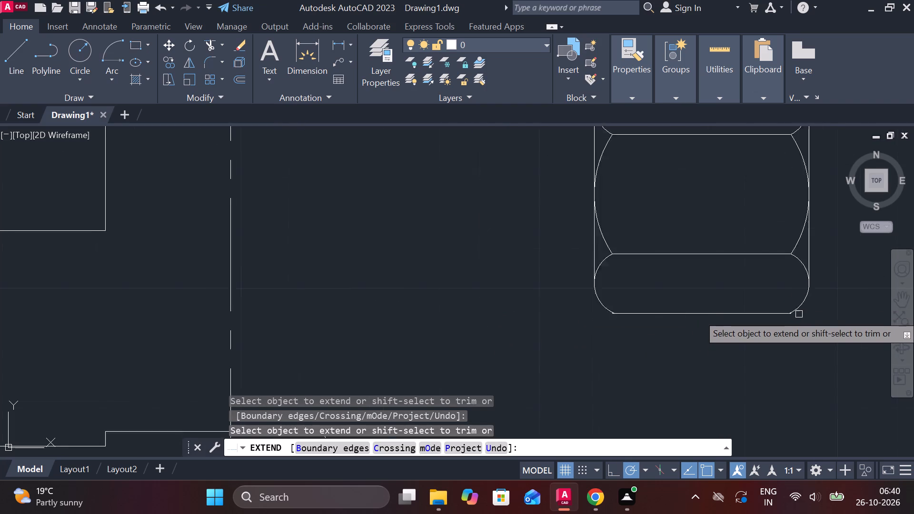
scroll(799, 314, "down", 1)
scroll(757, 322, "up", 3)
key("Escape")
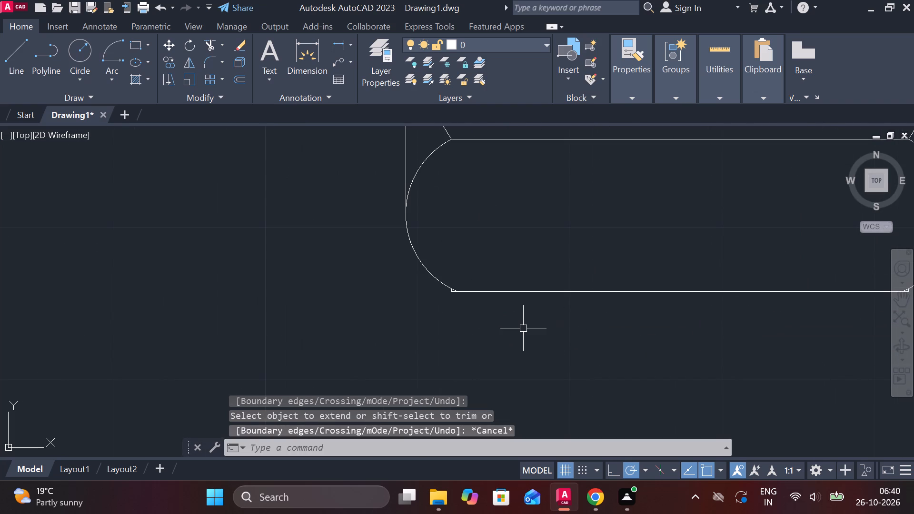
Trim the small leftover line stubs outside the arcs at both bottom corners of the nut-like piece.
type("tr")
key("space")
scroll(442, 294, "up", 3)
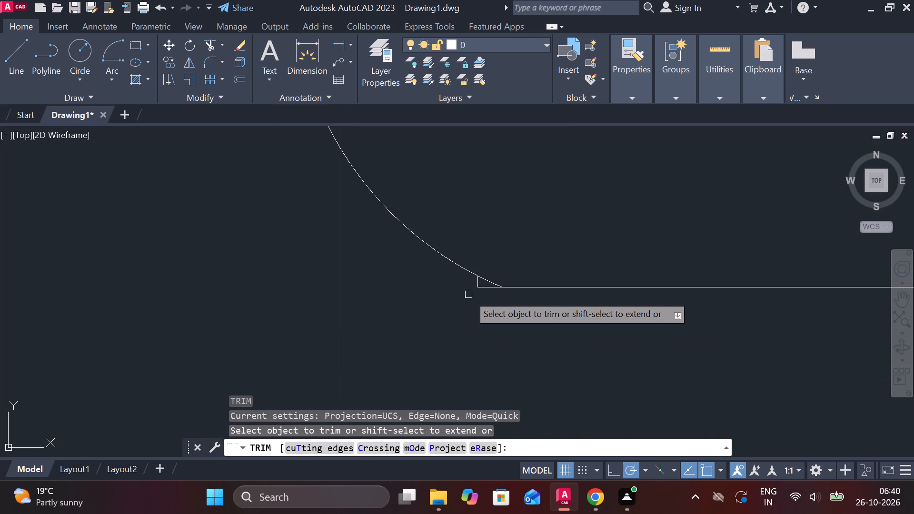
left_click(487, 291)
left_click(474, 287)
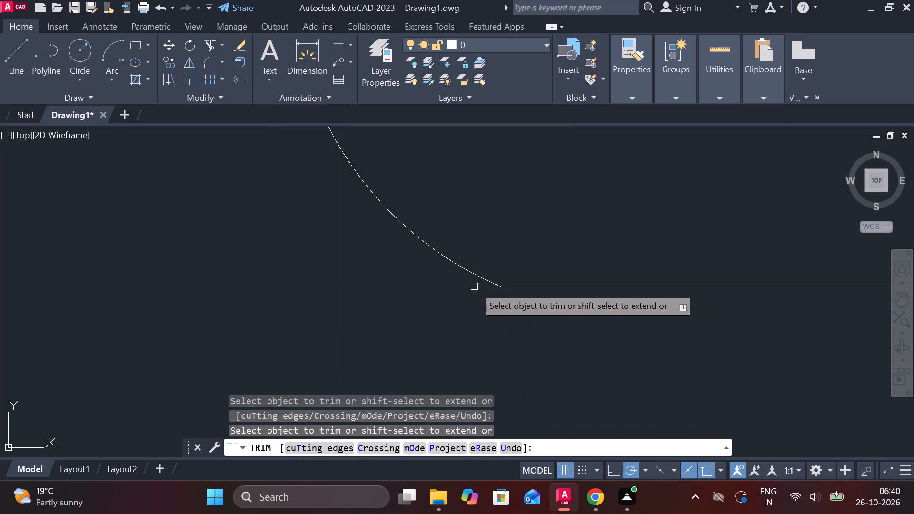
scroll(474, 287, "down", 4)
middle_click_drag(633, 305, 535, 321)
scroll(705, 316, "up", 3)
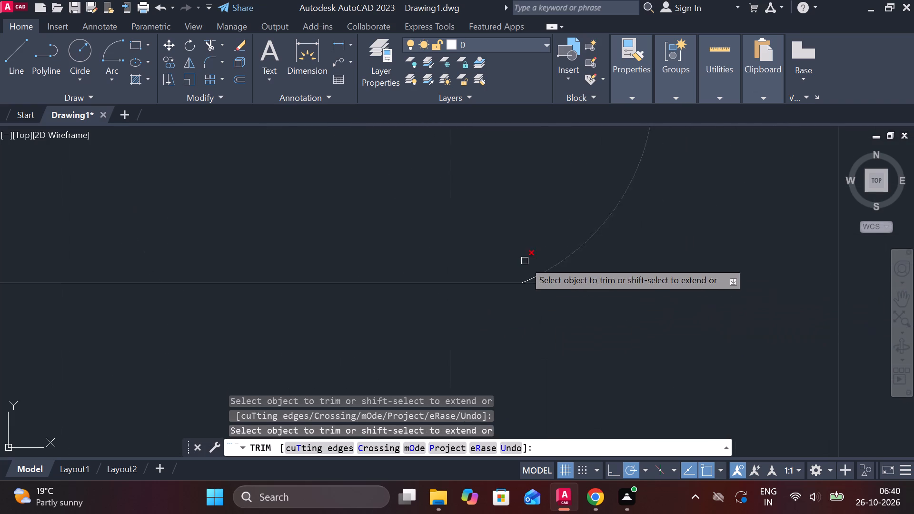
left_click(537, 285)
left_click(532, 285)
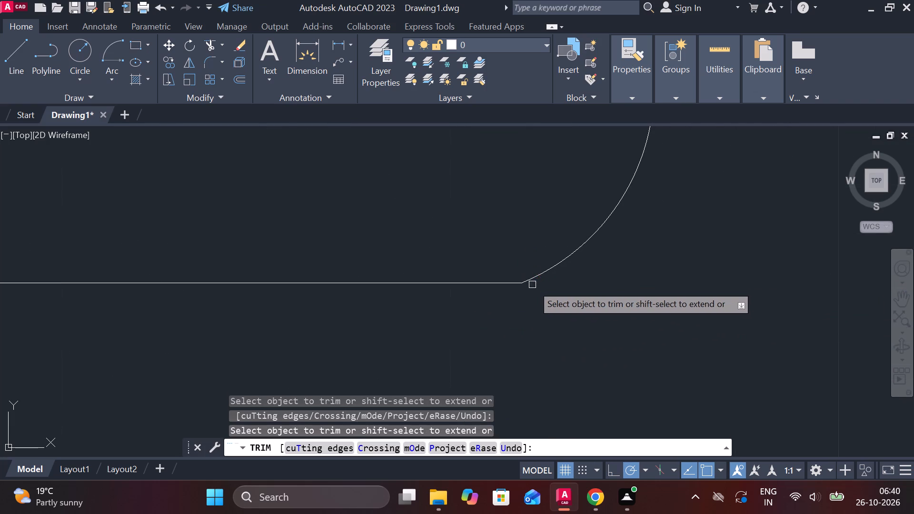
scroll(587, 295, "down", 6)
key("Escape")
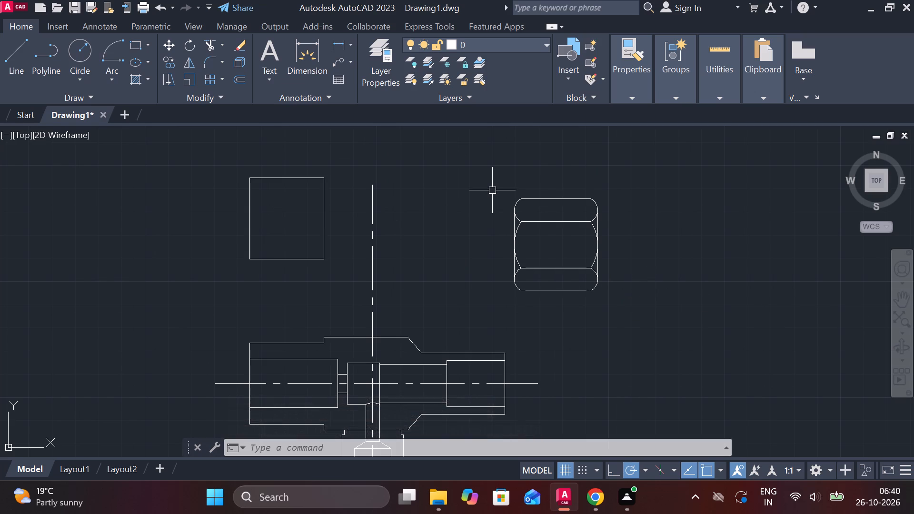
Offset the nut-like piece's right vertical edge outward by 6.
left_click(600, 226)
key("o")
key("Return")
key("Return")
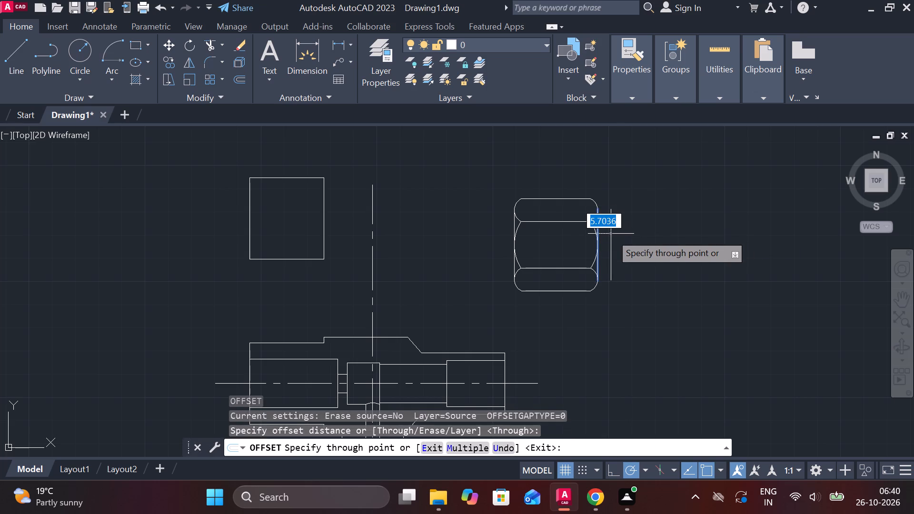
key("6")
key("Return")
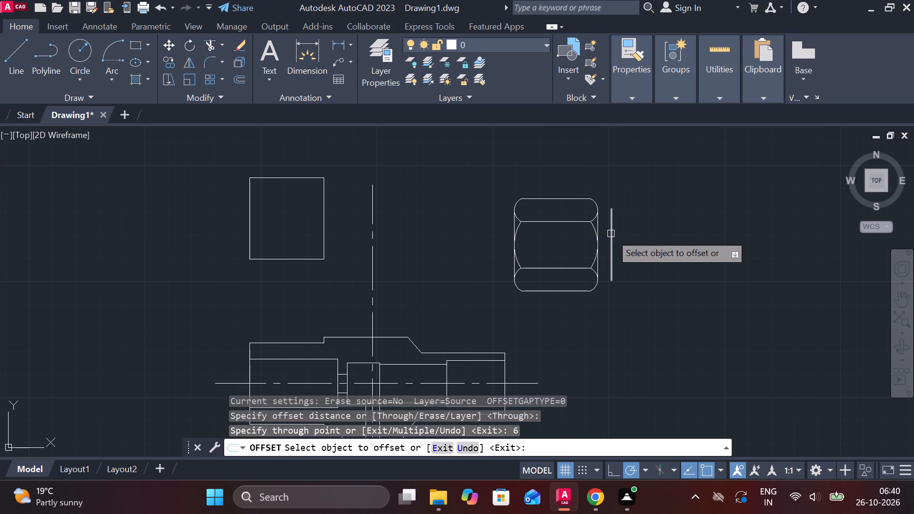
scroll(604, 199, "up", 2)
key("Escape")
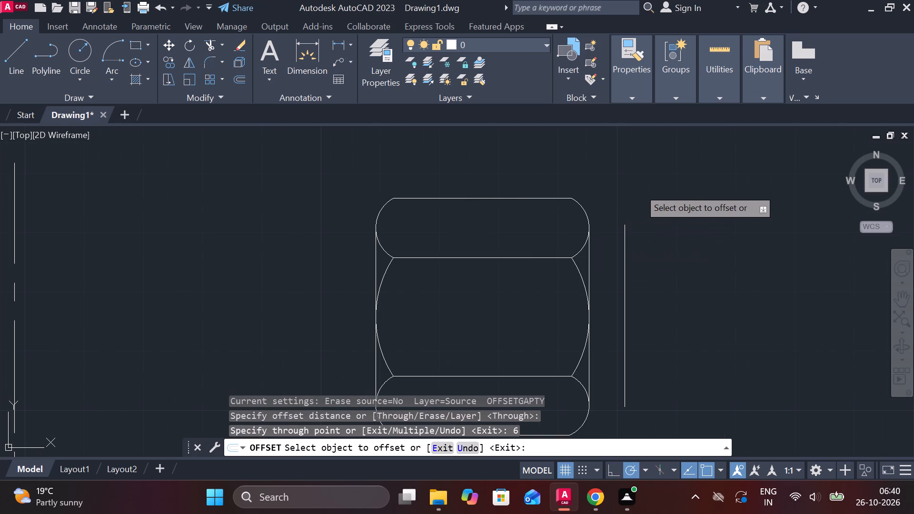
Draw two slanted lines joining the nut's top and bottom right arc corners to the ends of the offset vertical line.
key("l")
key("Return")
left_click(573, 200)
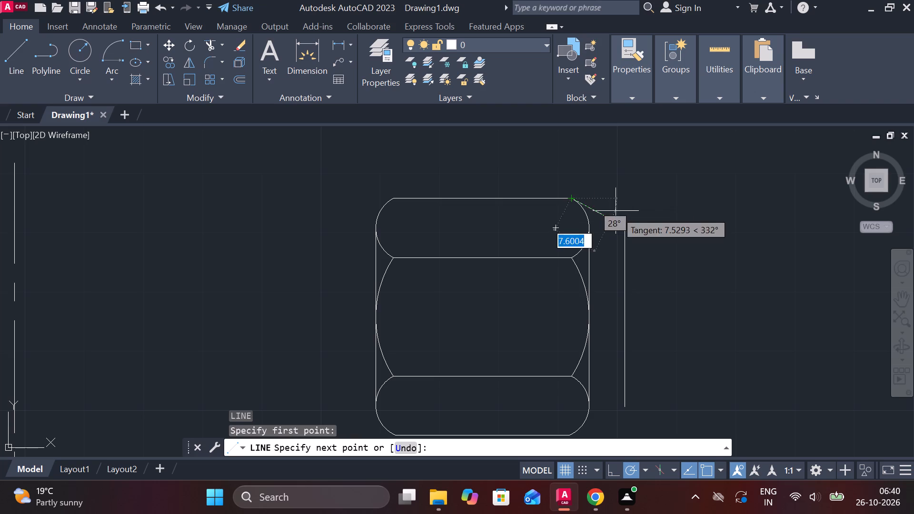
left_click(630, 226)
key("Escape")
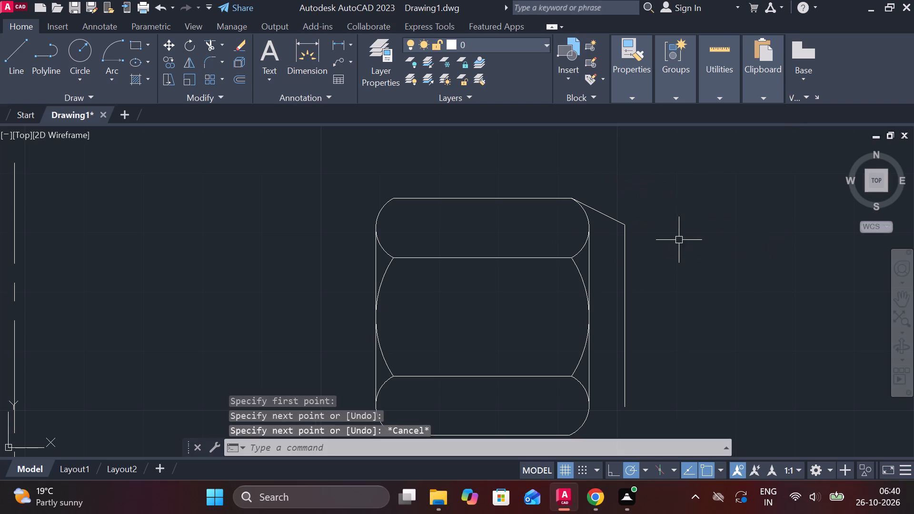
scroll(693, 251, "down", 1)
middle_click_drag(710, 292, 674, 237)
key("space")
scroll(615, 326, "up", 2)
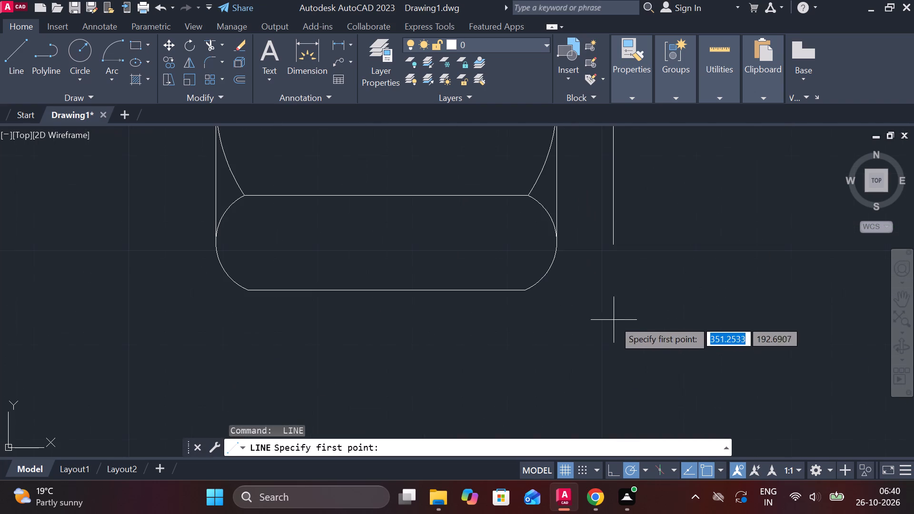
left_click(528, 292)
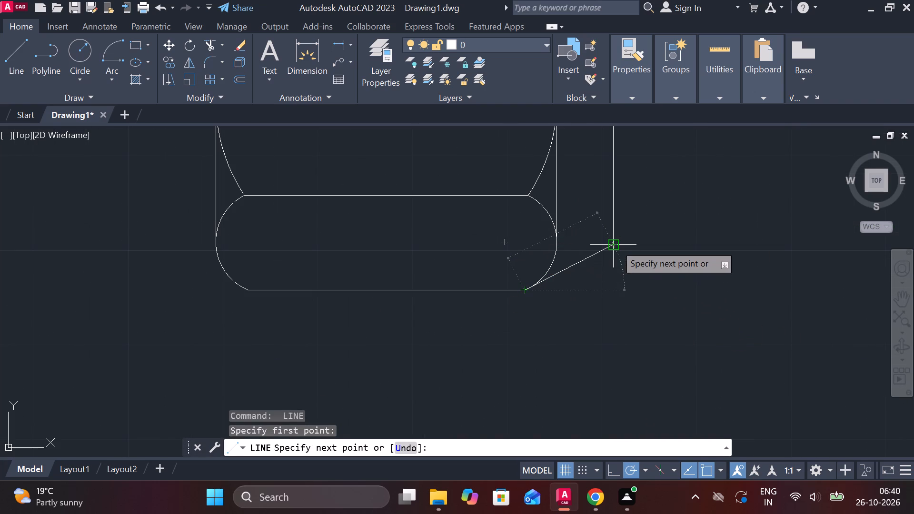
left_click(615, 244)
scroll(675, 226, "down", 2)
key("Escape")
Move the whole nut-like piece so its left edge's midpoint meets the midpoint of the plain rectangle's right edge.
scroll(731, 235, "down", 2)
middle_click_drag(731, 236, 716, 240)
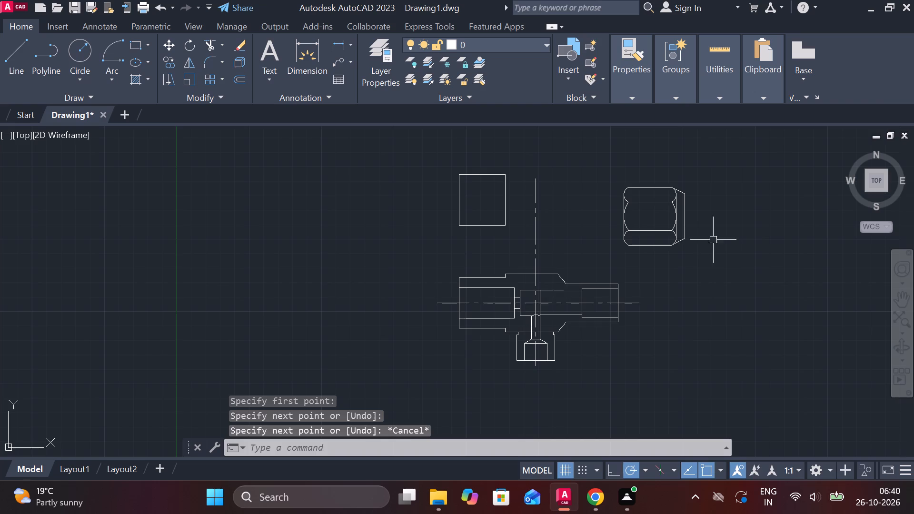
left_click(605, 179)
left_click(717, 268)
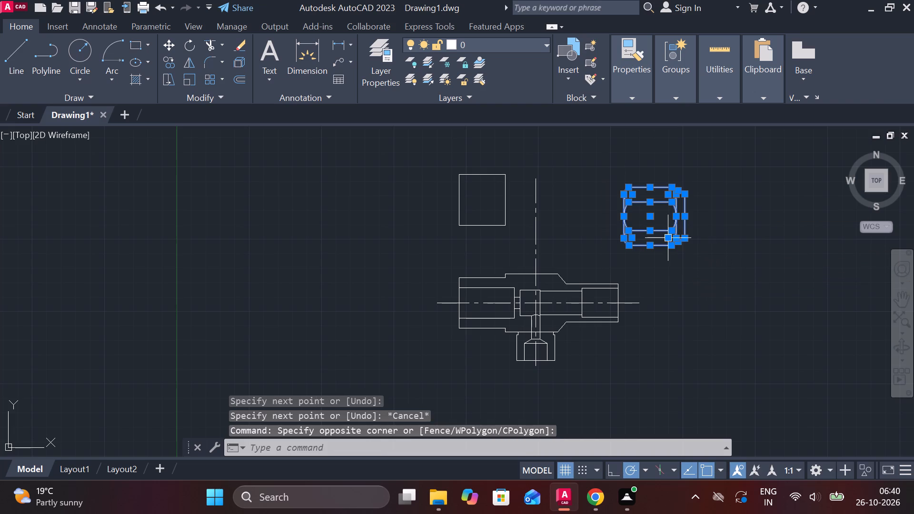
key("m")
key("Return")
scroll(586, 216, "up", 3)
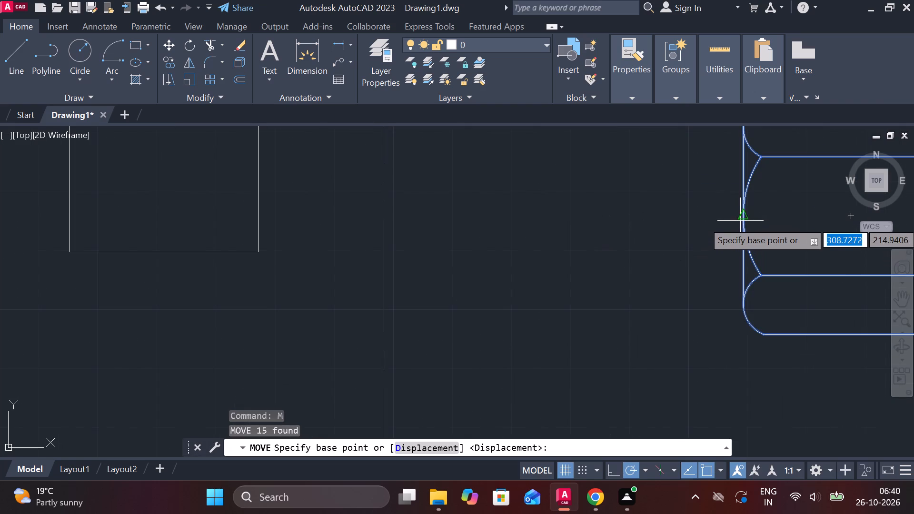
left_click(741, 214)
scroll(736, 218, "down", 2)
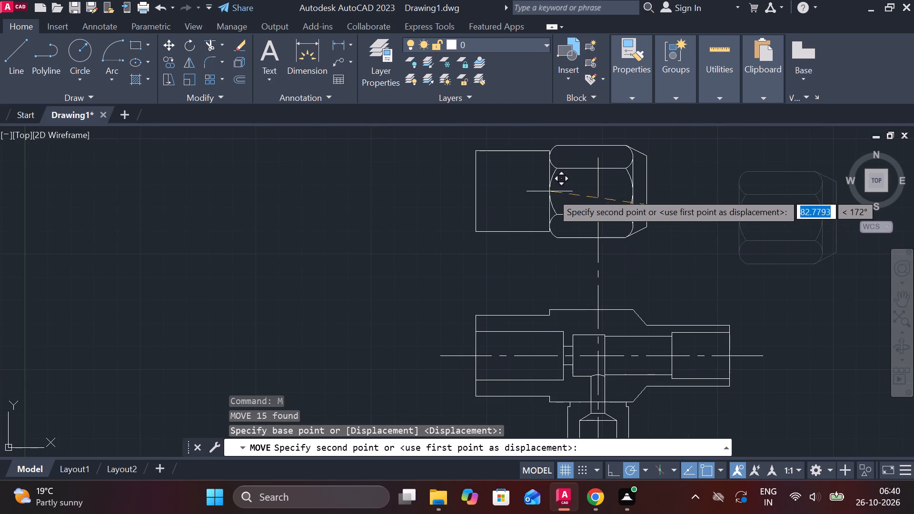
scroll(550, 192, "up", 1)
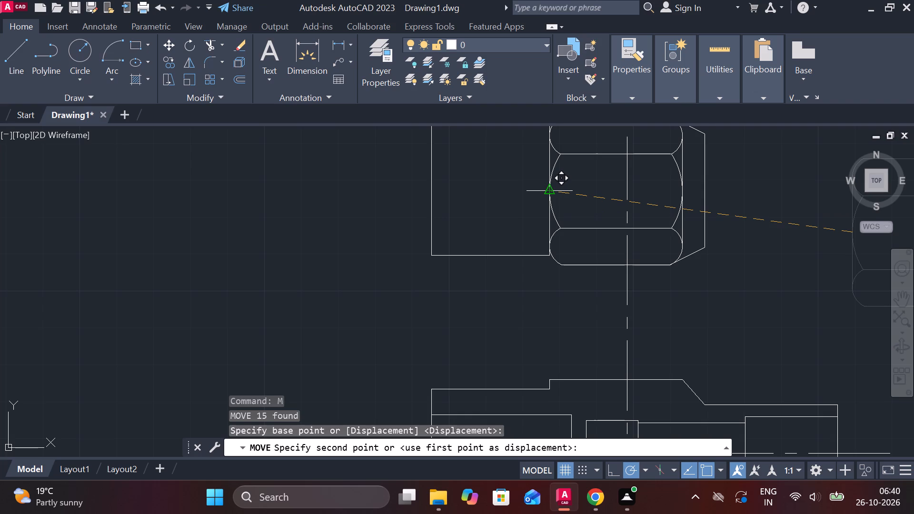
middle_click_drag(558, 175, 553, 209)
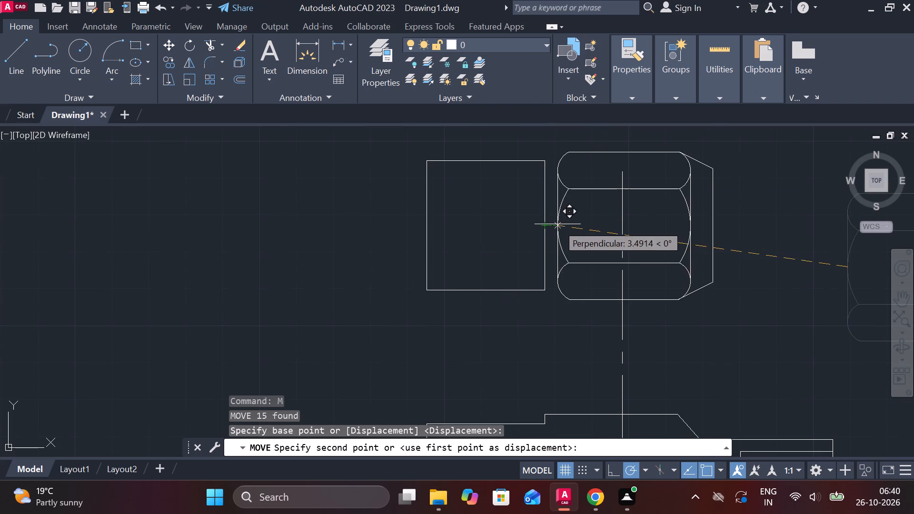
left_click(549, 224)
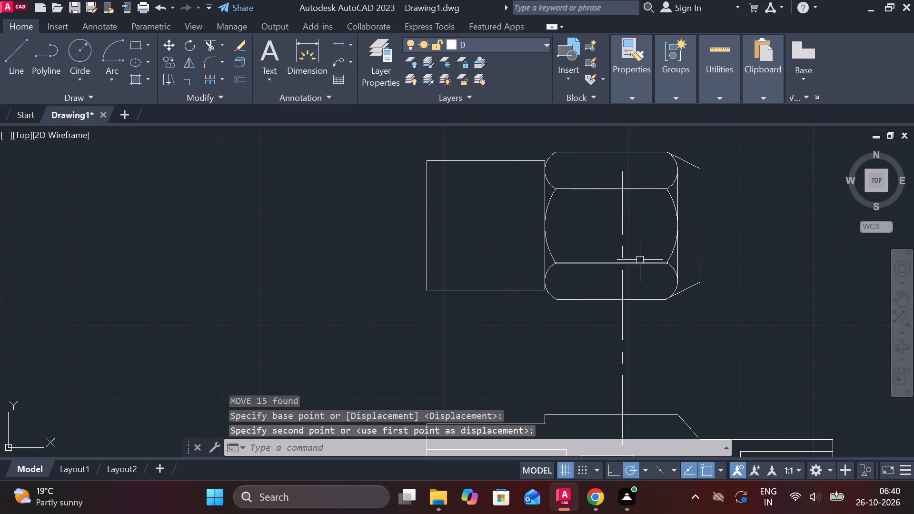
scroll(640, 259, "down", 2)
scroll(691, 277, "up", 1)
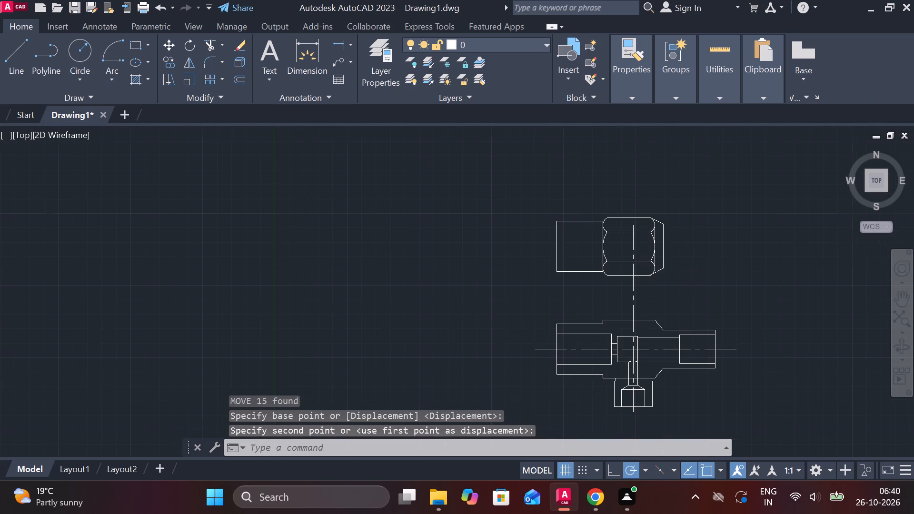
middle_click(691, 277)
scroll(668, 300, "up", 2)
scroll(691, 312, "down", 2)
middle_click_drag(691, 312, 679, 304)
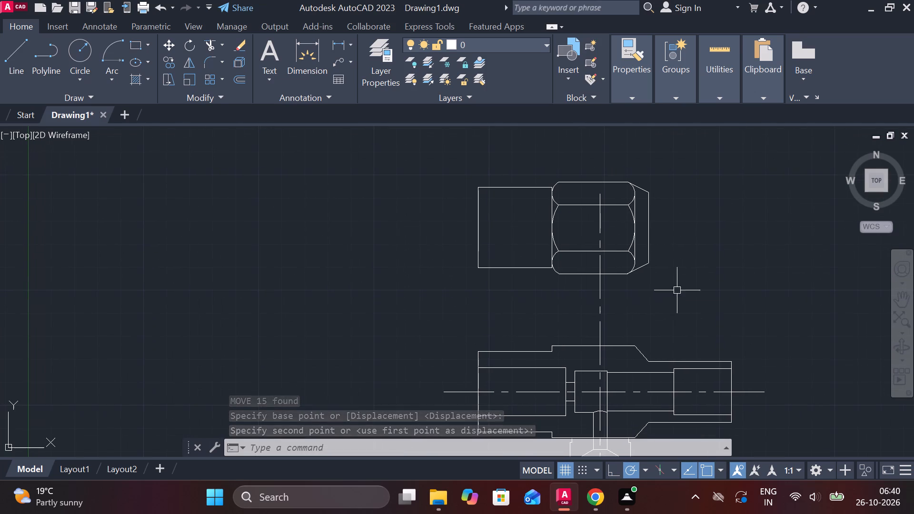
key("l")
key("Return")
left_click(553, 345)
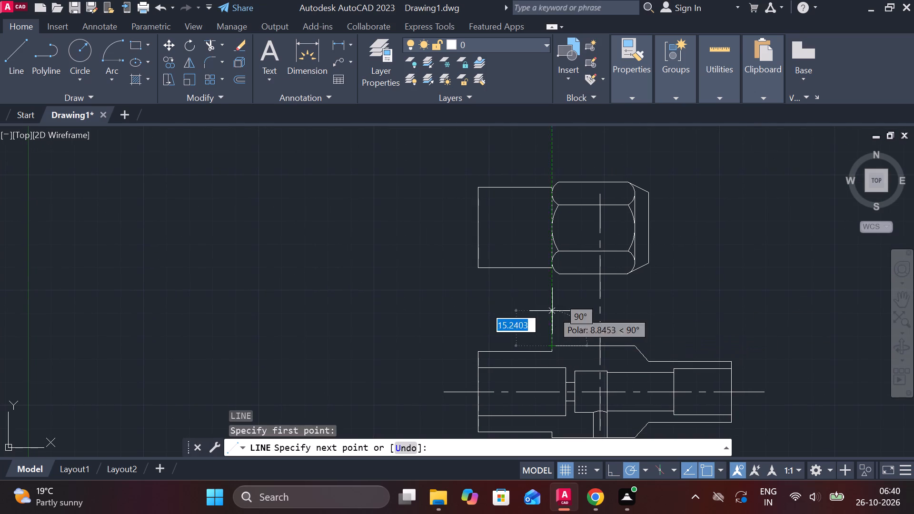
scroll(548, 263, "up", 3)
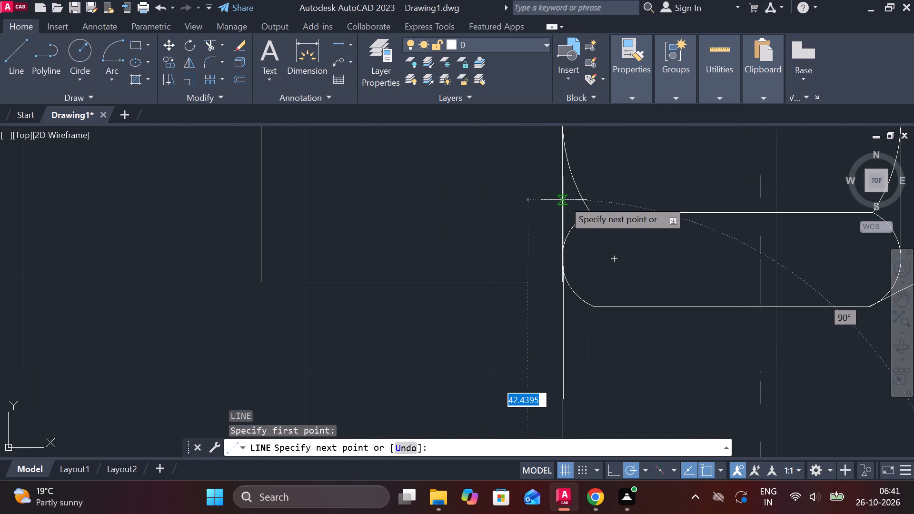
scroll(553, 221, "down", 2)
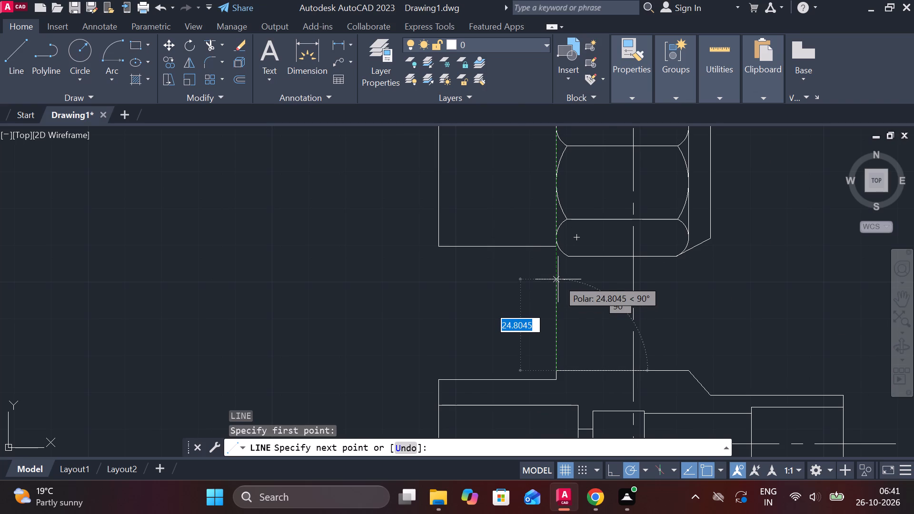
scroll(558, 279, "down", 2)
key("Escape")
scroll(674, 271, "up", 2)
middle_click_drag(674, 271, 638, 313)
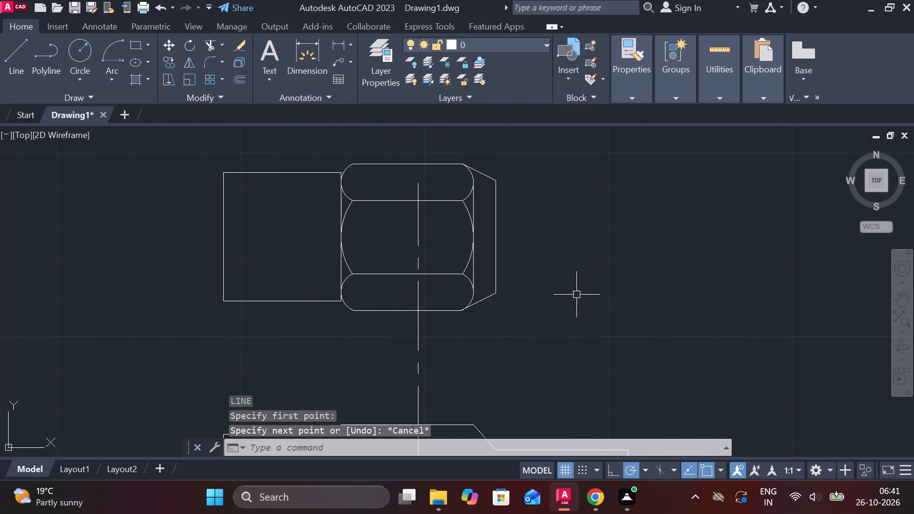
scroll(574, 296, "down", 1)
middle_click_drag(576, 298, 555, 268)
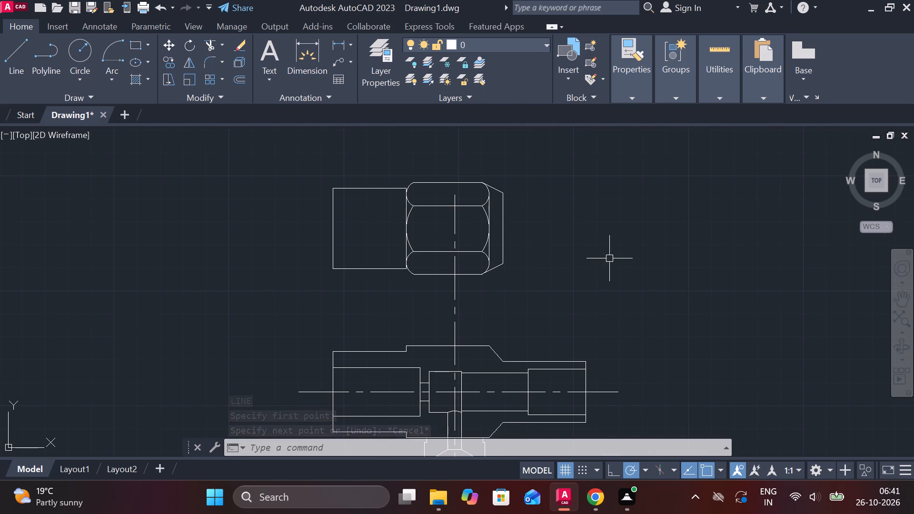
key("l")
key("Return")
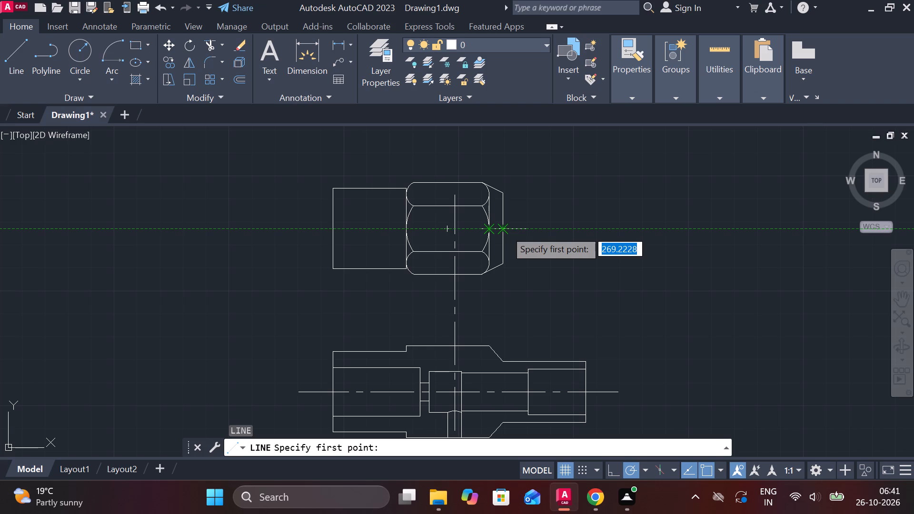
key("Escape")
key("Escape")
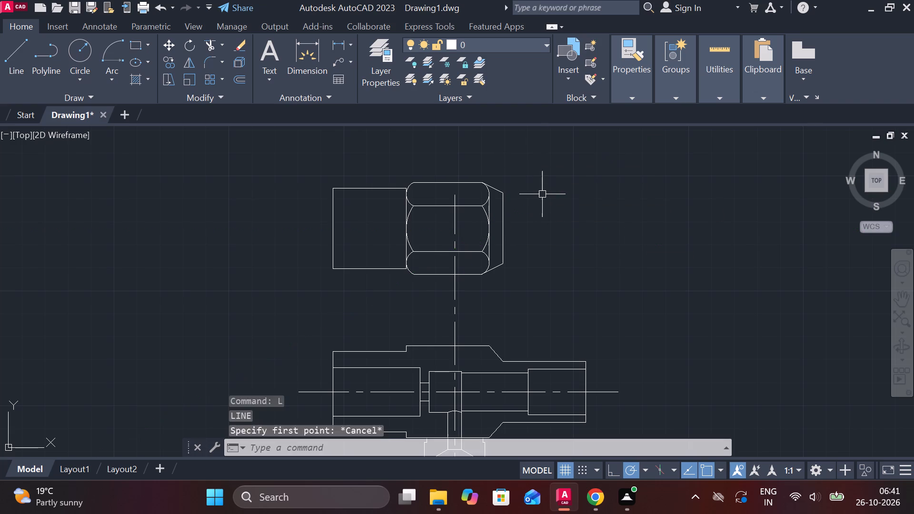
Draw the stub outline from the nut's outer right edge midpoint: 13.22 up, 36 right, 26.66 down, and back to that edge.
key("l")
key("Return")
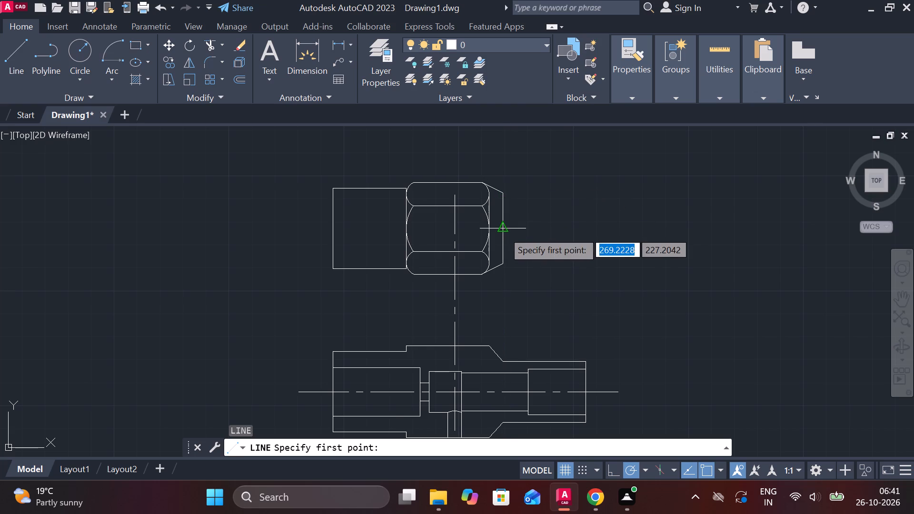
left_click(503, 231)
type("13.")
type("22")
key("space")
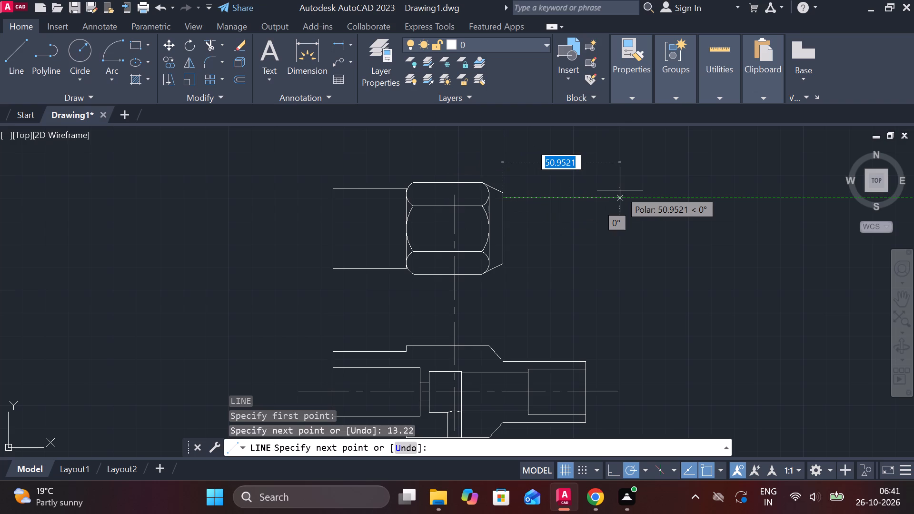
key("3")
key("6")
key("Return")
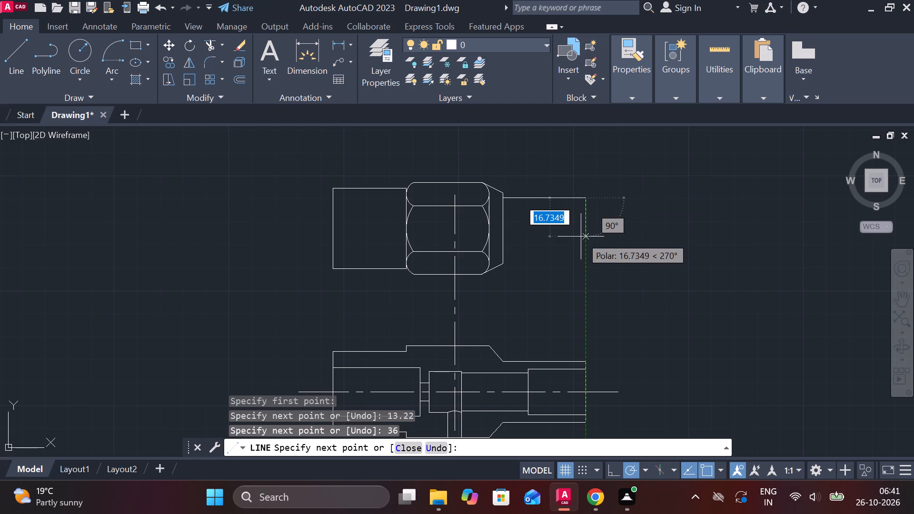
type("26.")
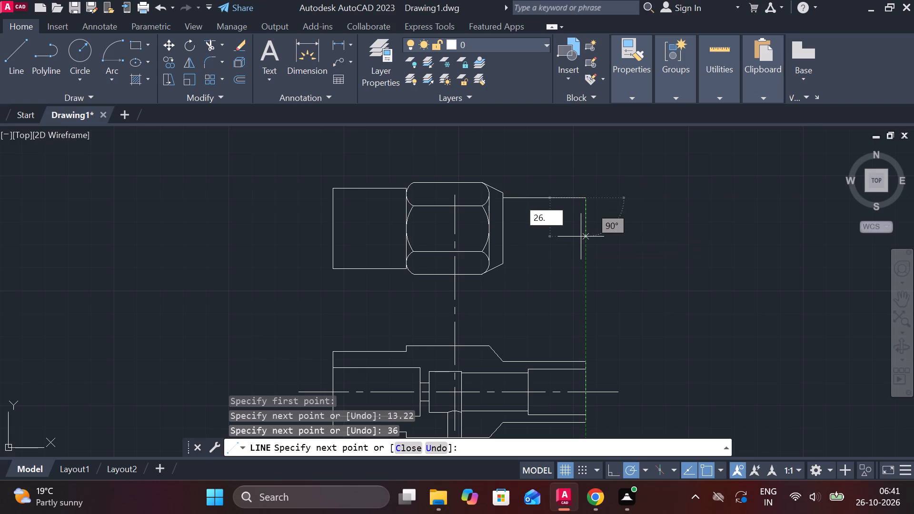
type("66")
key("space")
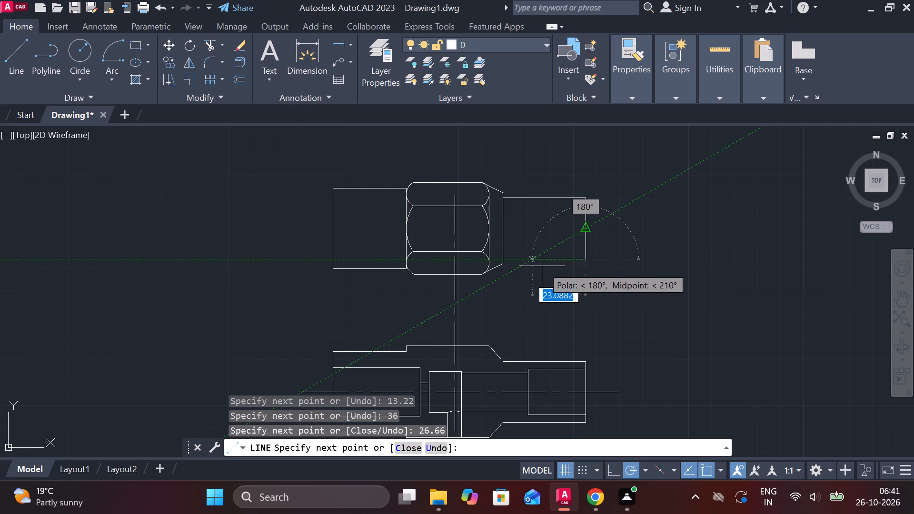
scroll(520, 267, "up", 2)
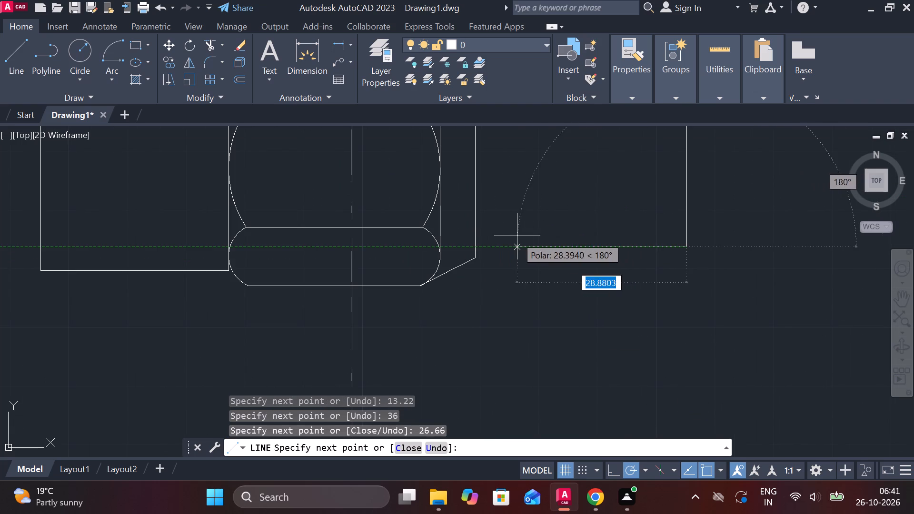
left_click(472, 247)
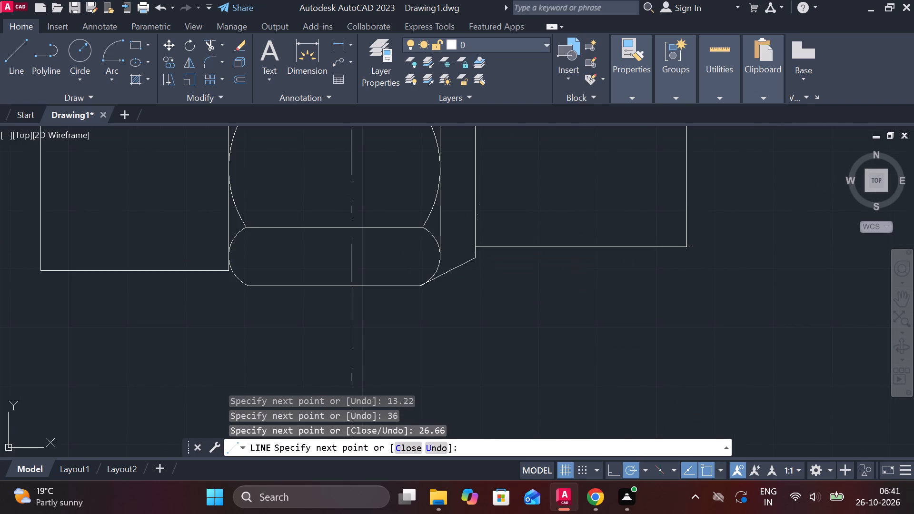
scroll(582, 253, "down", 2)
key("Escape")
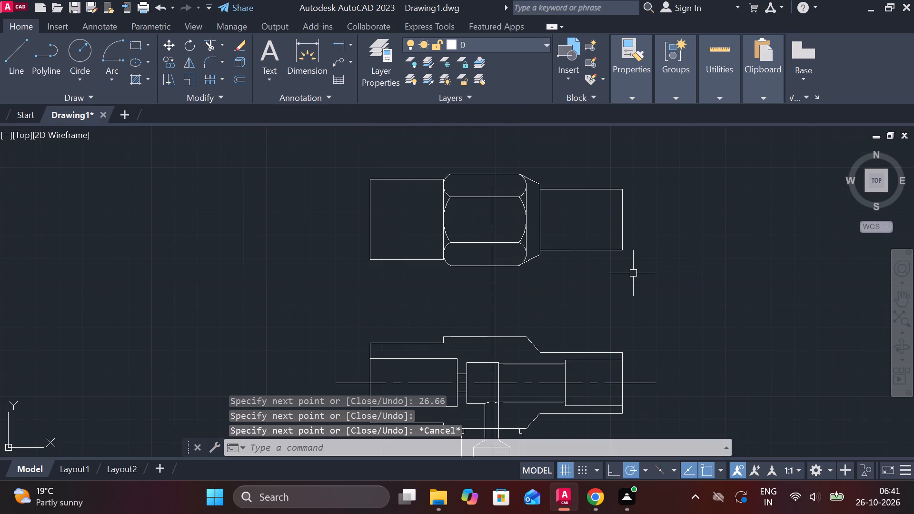
Offset the new stub's right vertical edge inward by 18.
left_click(623, 219)
key("o")
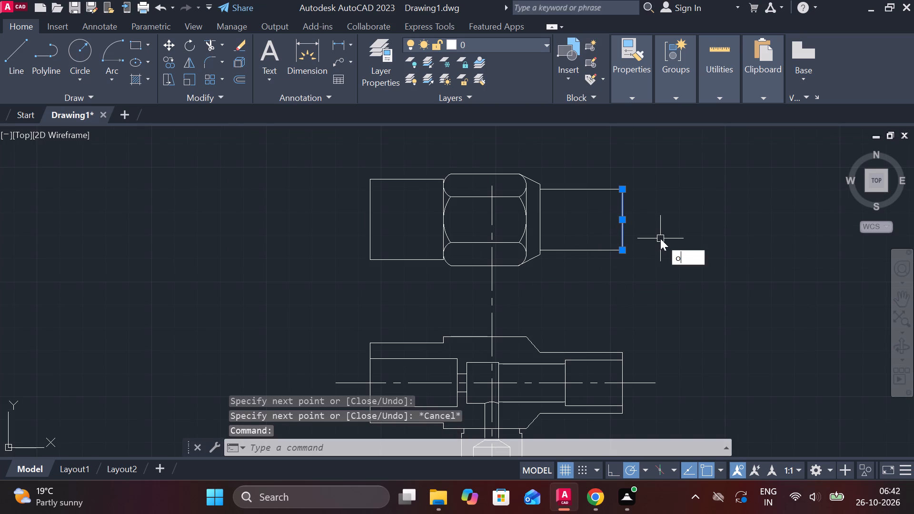
key("Return")
key("Return")
key("1")
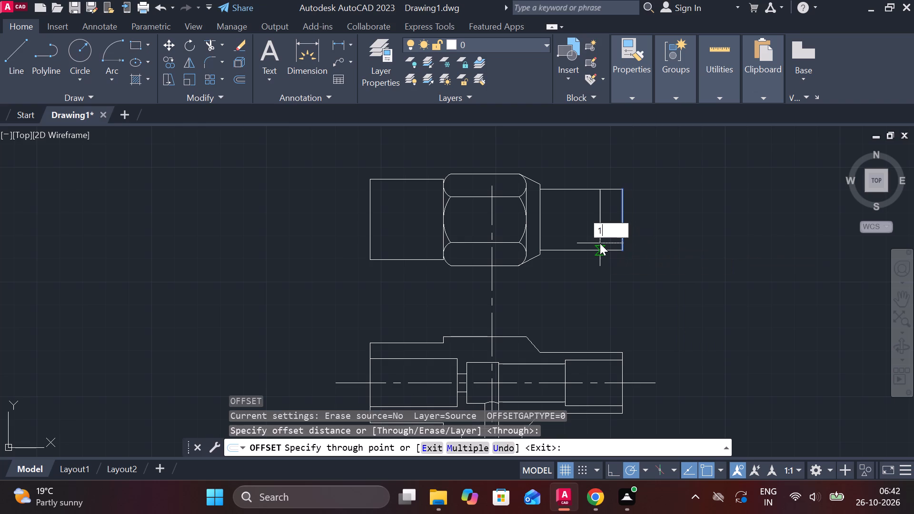
key("8")
key("Return")
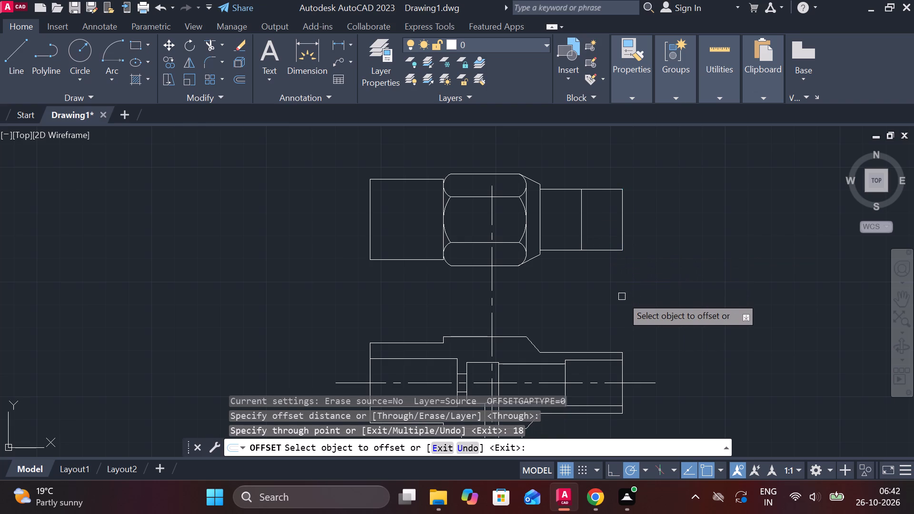
middle_click_drag(622, 297, 616, 244)
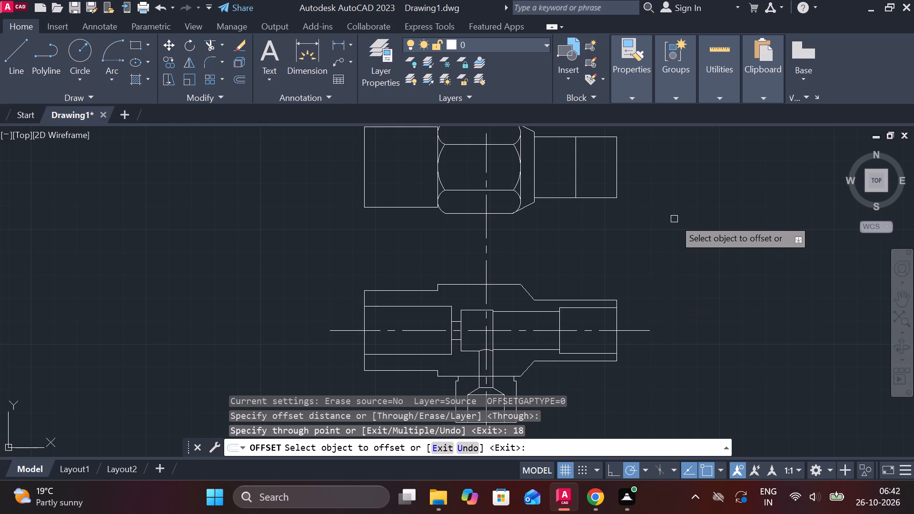
middle_click_drag(651, 197, 646, 286)
scroll(609, 231, "up", 2)
key("Escape")
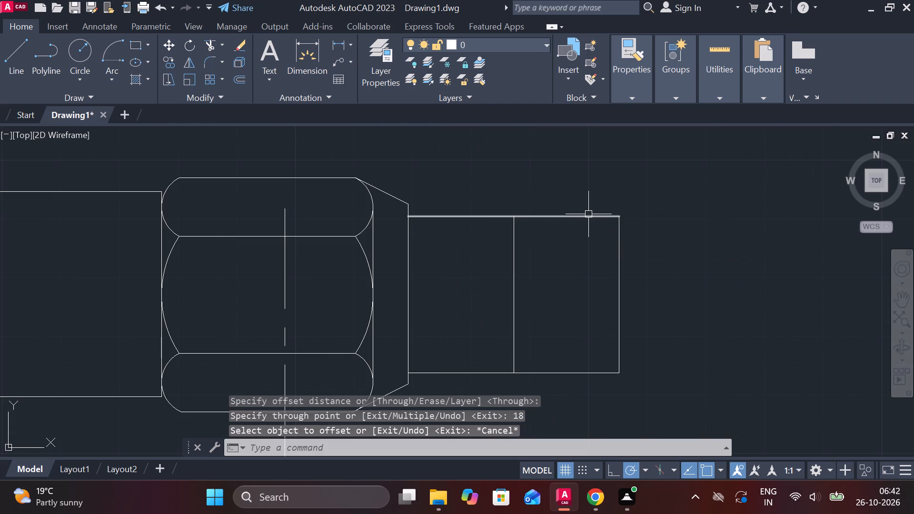
key("Escape")
Offset the stub's top and bottom horizontal edges inward by 0.5 each to form thread lines.
left_click(583, 219)
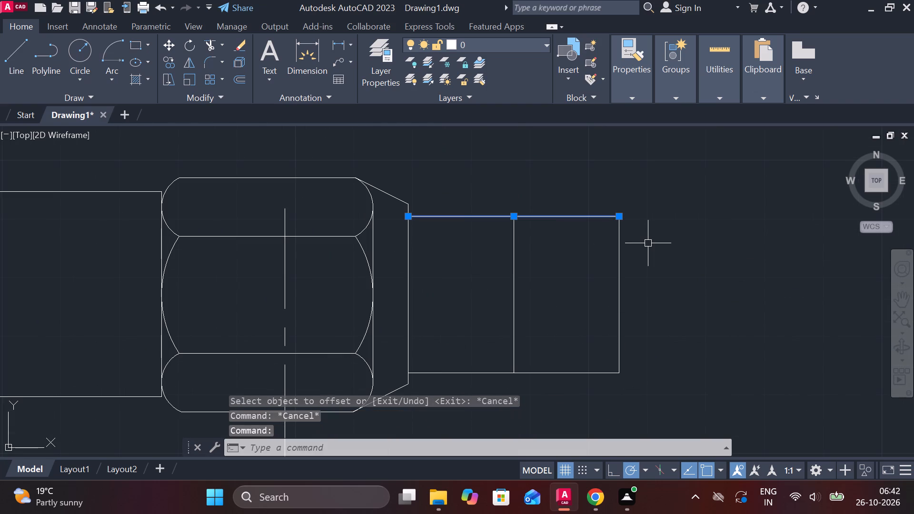
key("o")
key("Return")
key("Return")
scroll(596, 226, "up", 3)
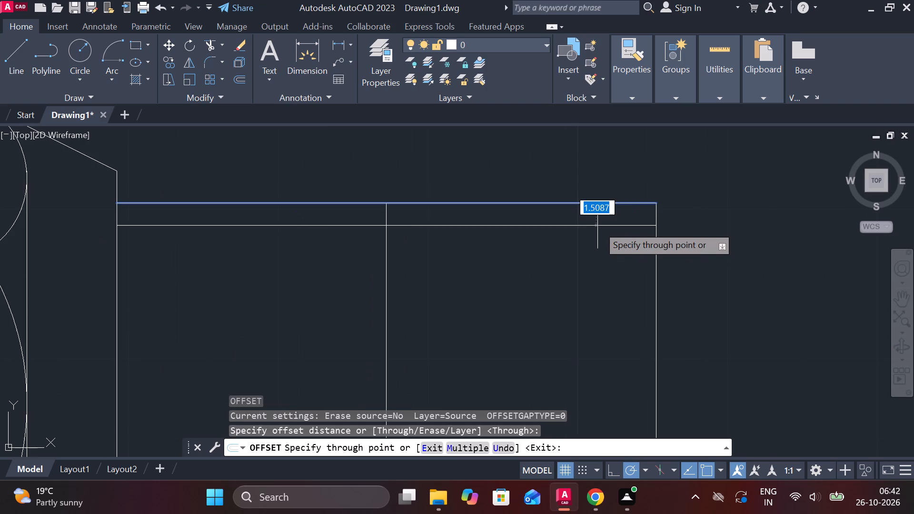
key("period")
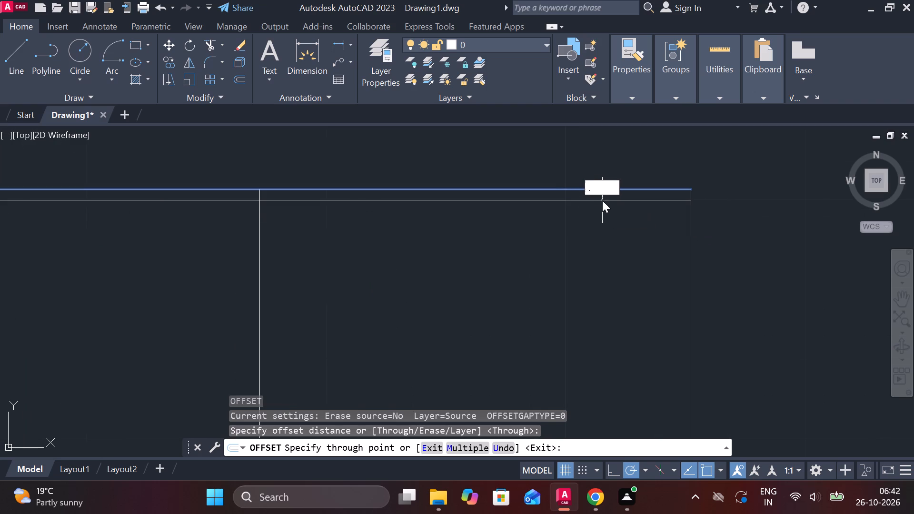
type("5")
key("space")
scroll(609, 218, "down", 3)
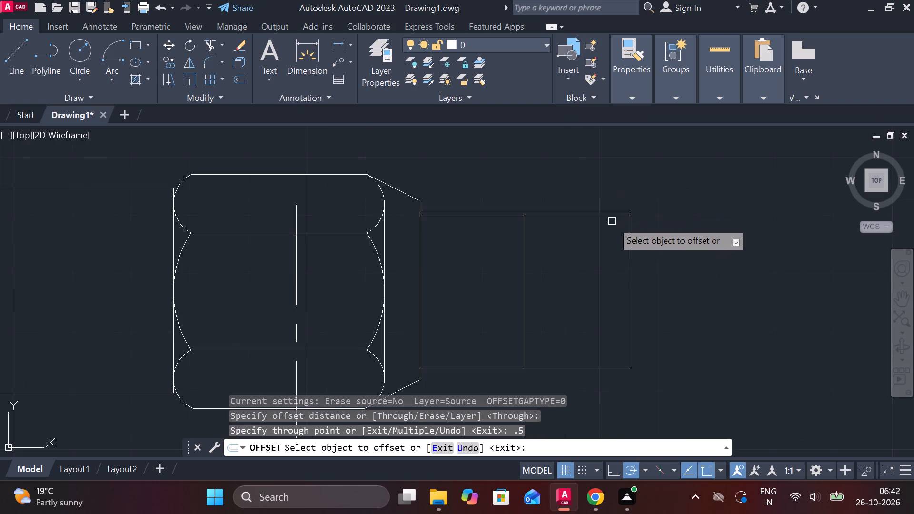
left_click(588, 372)
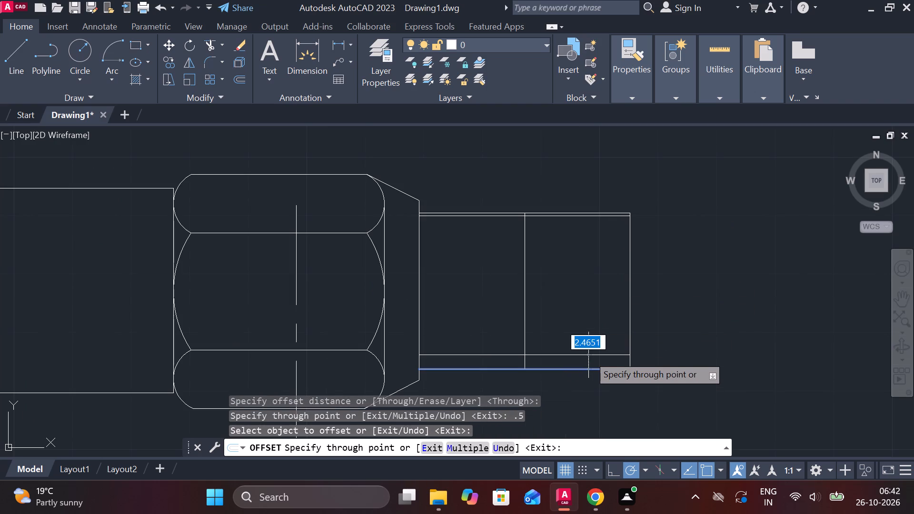
type(".5")
key("space")
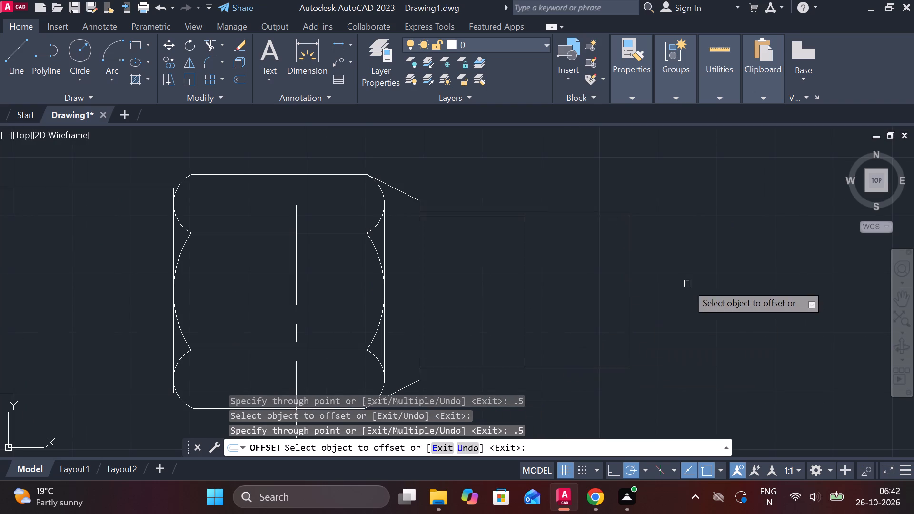
key("Escape")
Trim both thread lines between the nut and the stub's inner vertical line.
type("tr")
key("space")
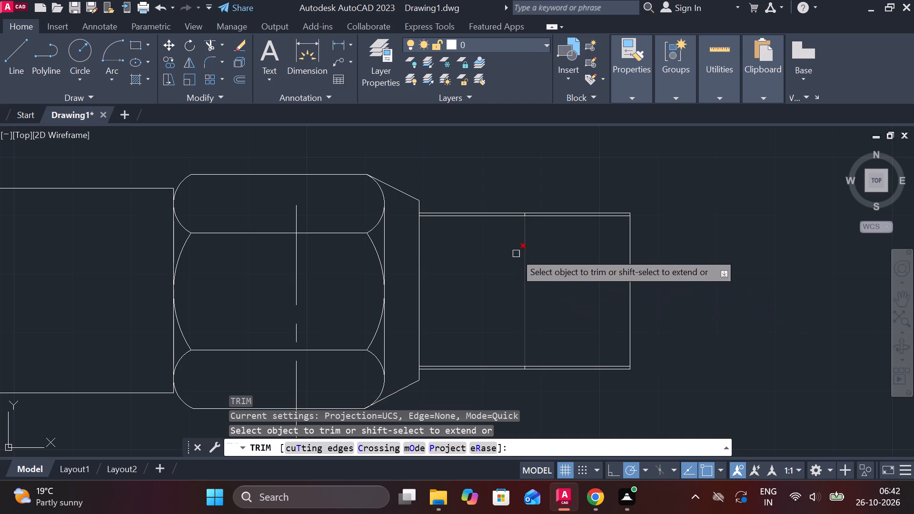
left_click(489, 217)
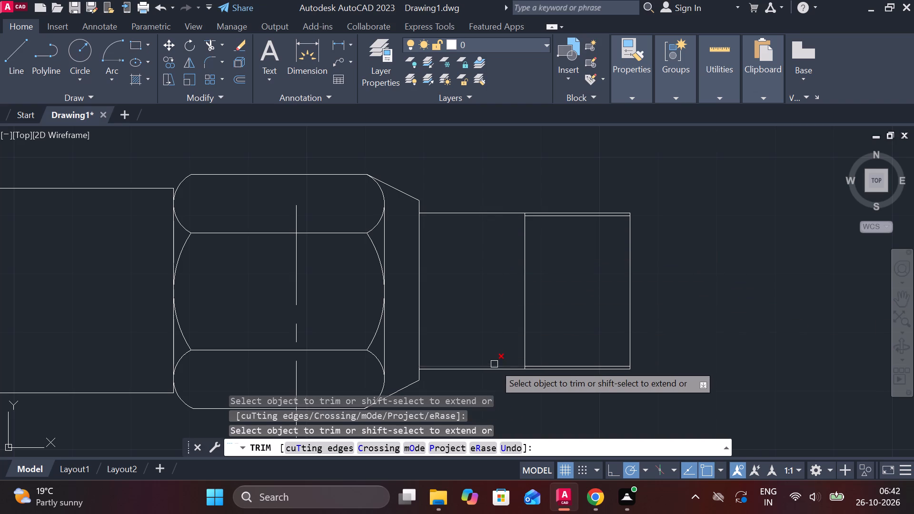
left_click(494, 364)
scroll(718, 297, "down", 2)
key("Escape")
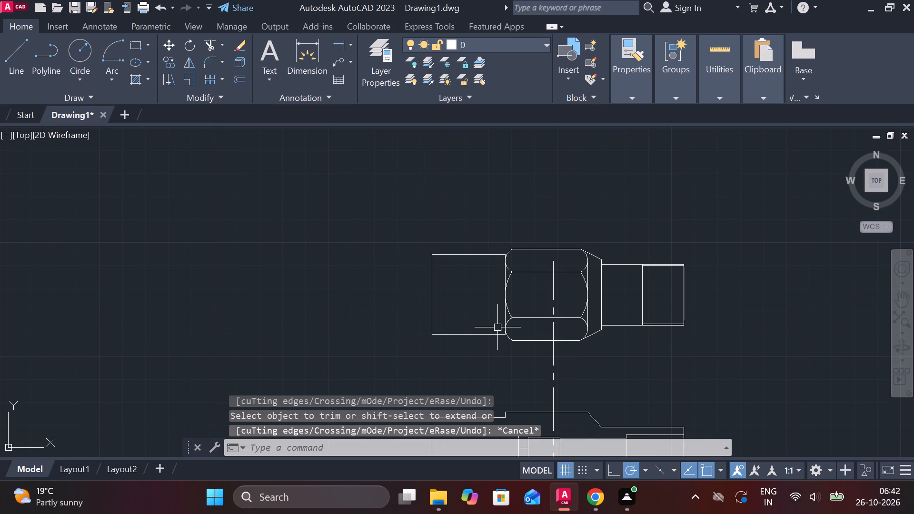
Stretch the upper end of the vertical centre line to just above the nut's top edge.
scroll(497, 327, "up", 1)
middle_click_drag(495, 327, 421, 290)
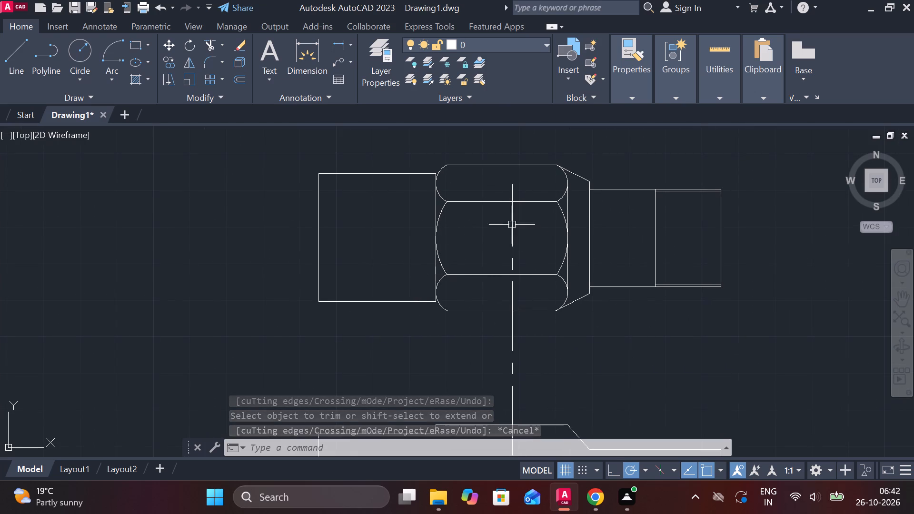
left_click(509, 217)
left_click(515, 184)
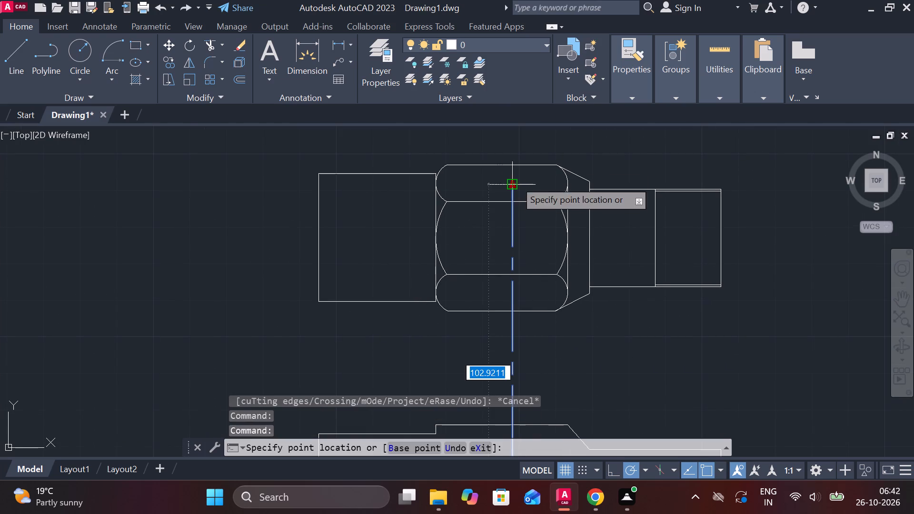
left_click(516, 146)
key("Escape")
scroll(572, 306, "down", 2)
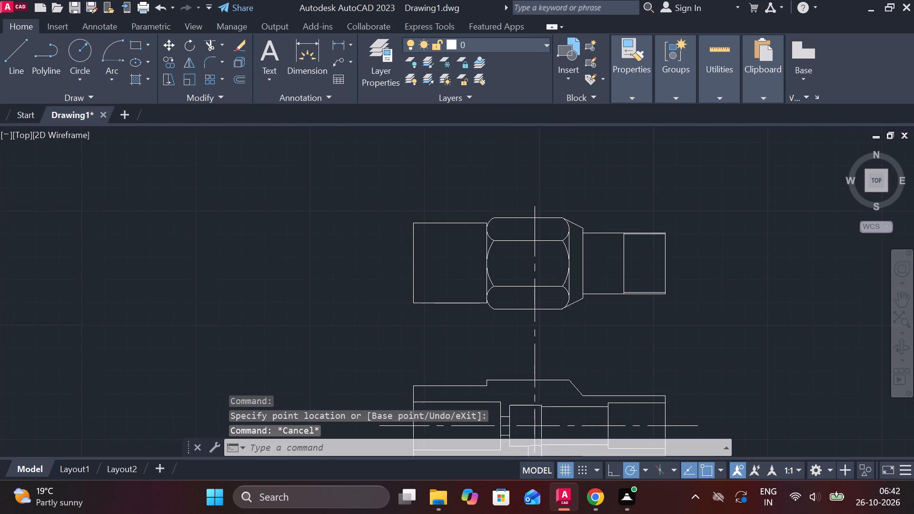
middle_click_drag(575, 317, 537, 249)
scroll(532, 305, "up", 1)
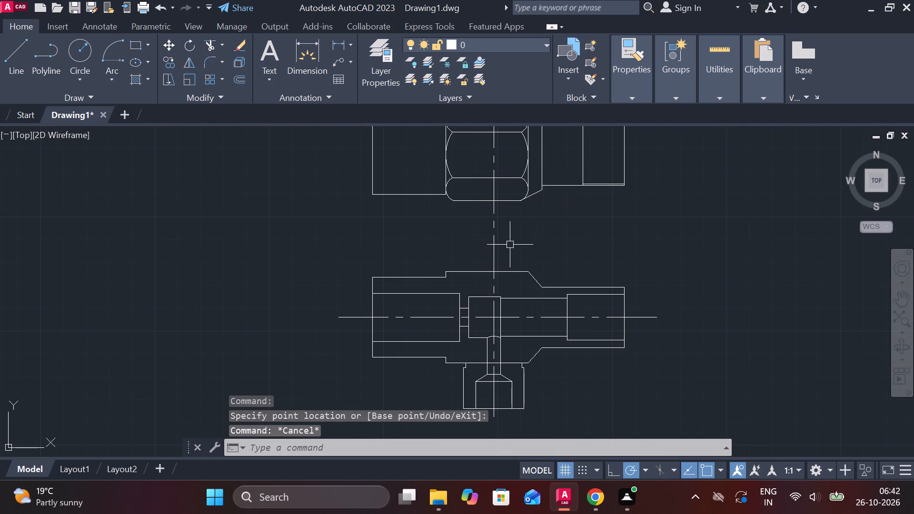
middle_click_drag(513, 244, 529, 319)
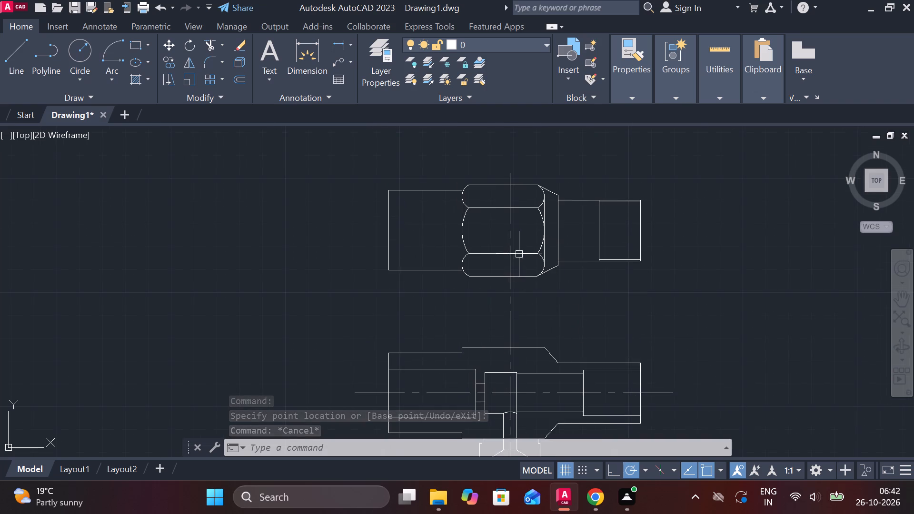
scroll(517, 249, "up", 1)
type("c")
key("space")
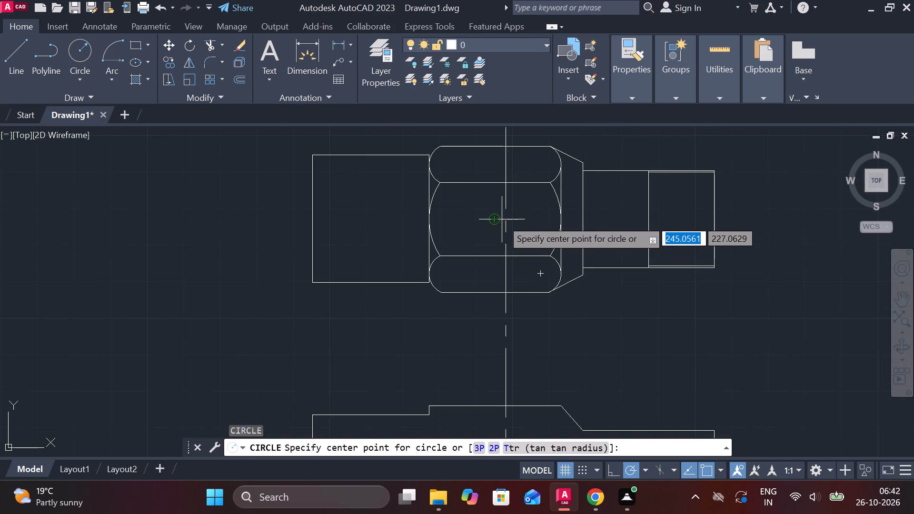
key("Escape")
Draw a horizontal line across the middle of the nut, from its left edge midpoint to its right edge midpoint.
key("l")
key("Return")
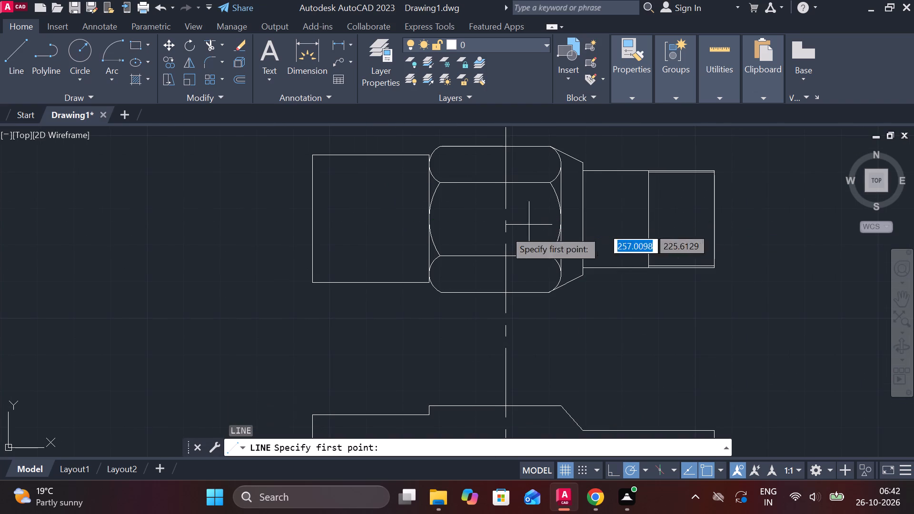
left_click(429, 223)
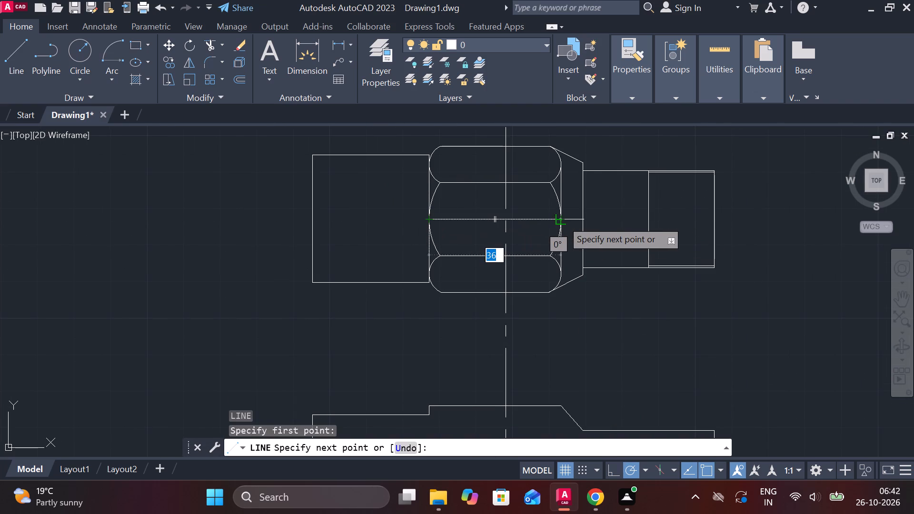
left_click(562, 220)
key("Escape")
Draw a circle of diameter 6 centred where the nut's horizontal middle line crosses the vertical centre line.
scroll(507, 211, "up", 2)
type("c")
key("space")
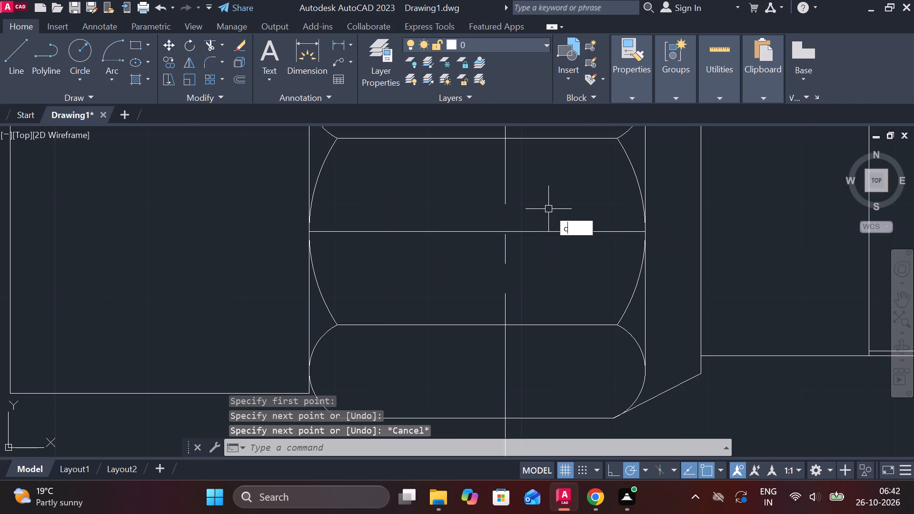
left_click(507, 236)
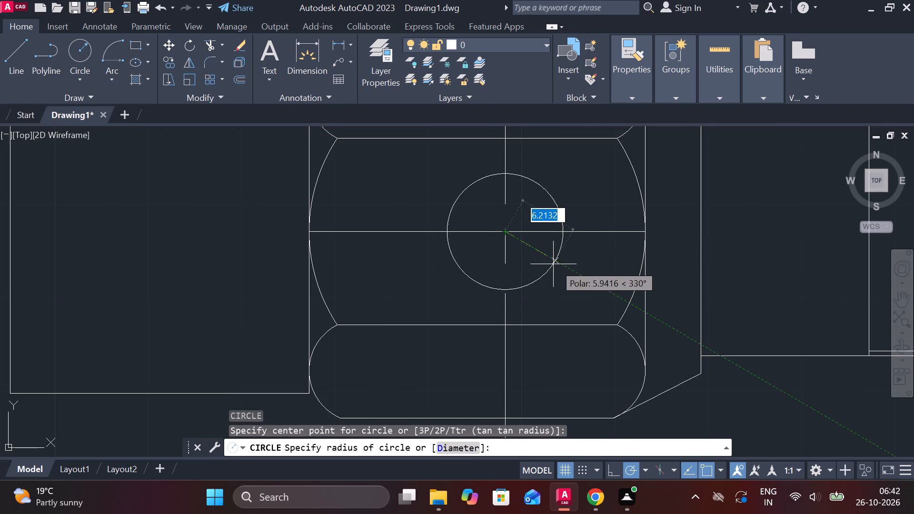
type("d")
key("space")
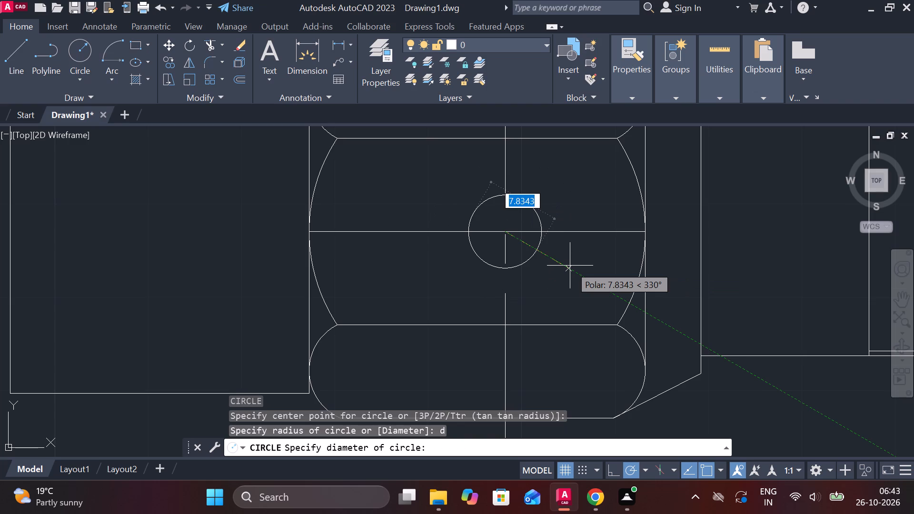
type("6")
key("space")
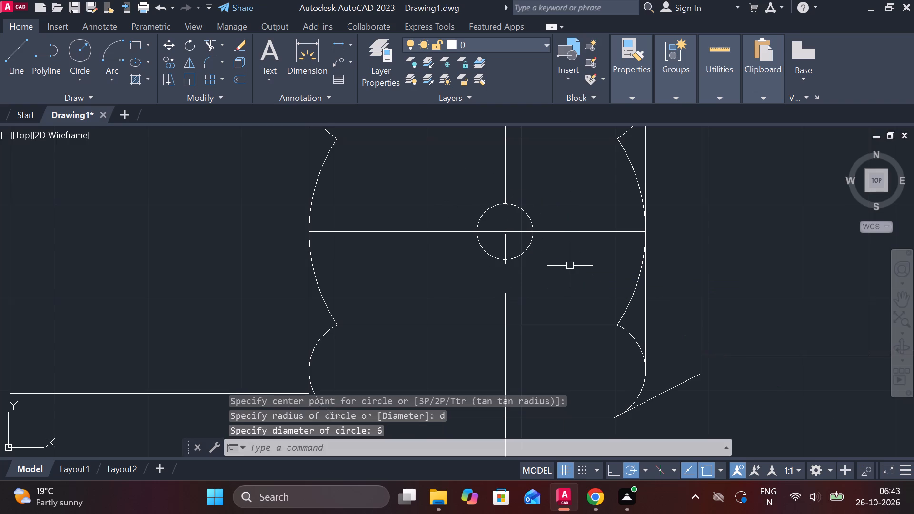
Draw a circle of diameter 16 concentric with the small circle at the nut's centre.
type("c")
key("space")
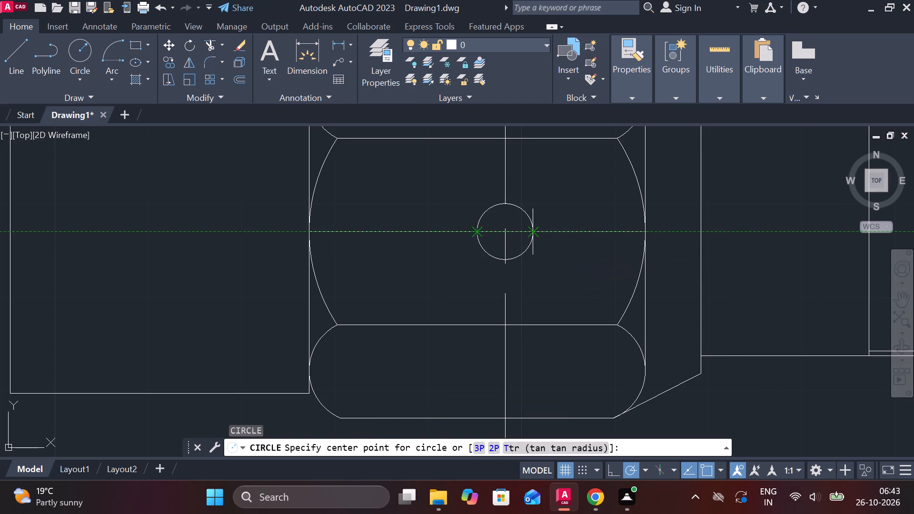
left_click(505, 231)
type("d")
key("space")
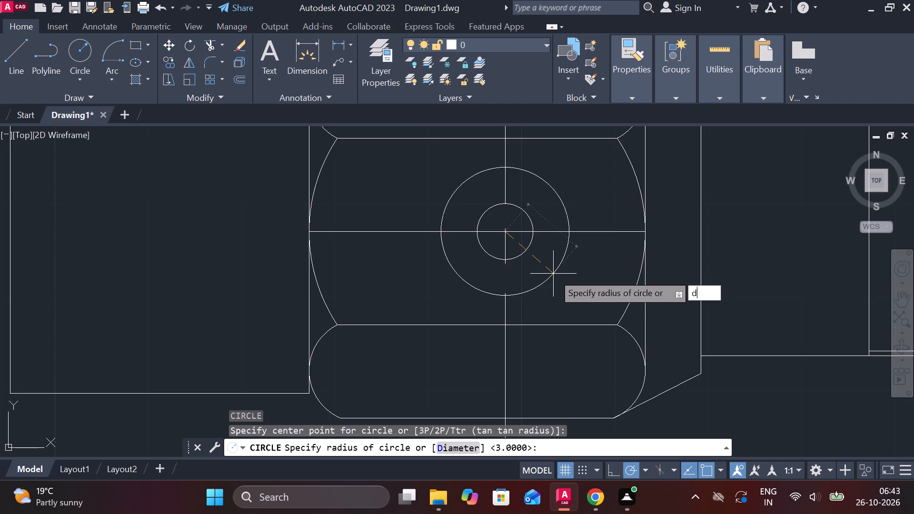
type("16")
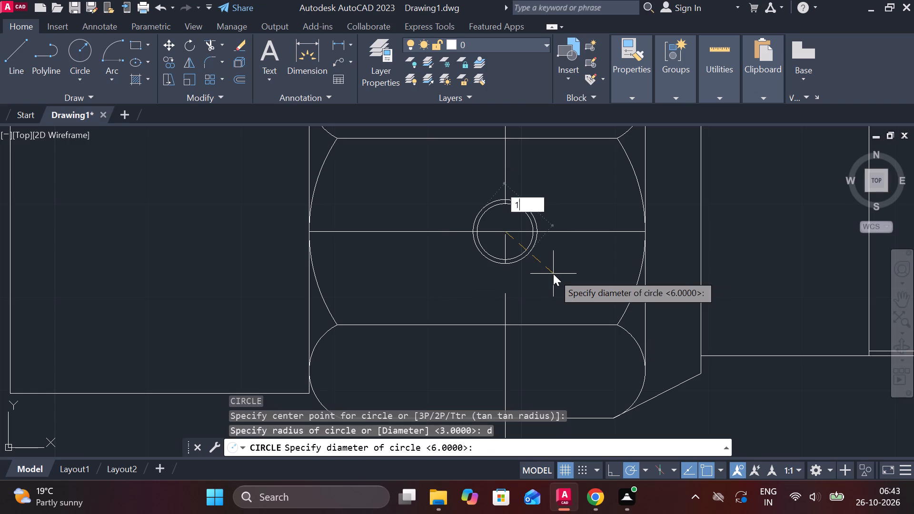
key("space")
Draw a third concentric circle of diameter 26.44 at the nut's centre.
type("c")
key("space")
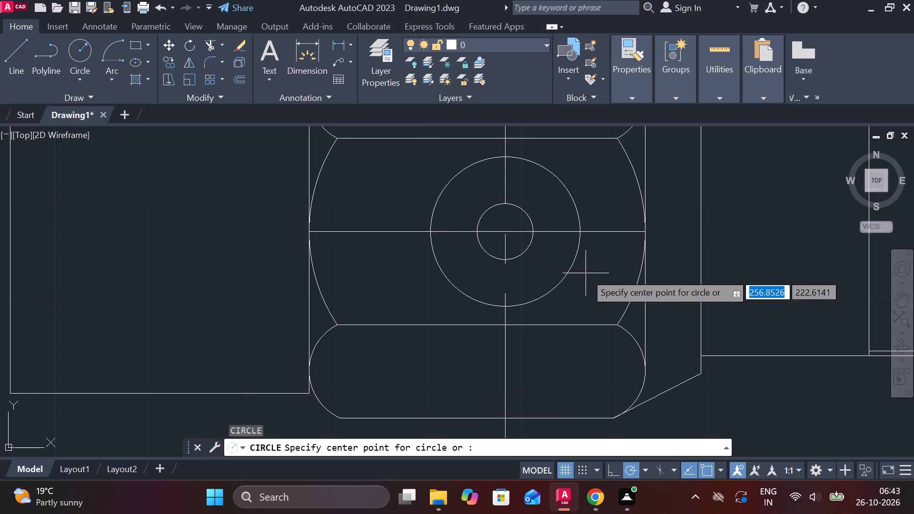
left_click(502, 227)
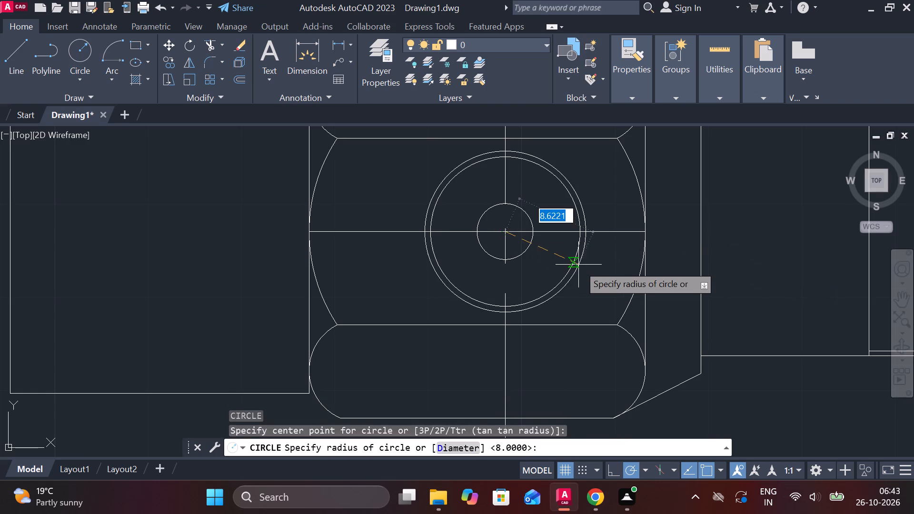
type("d")
key("space")
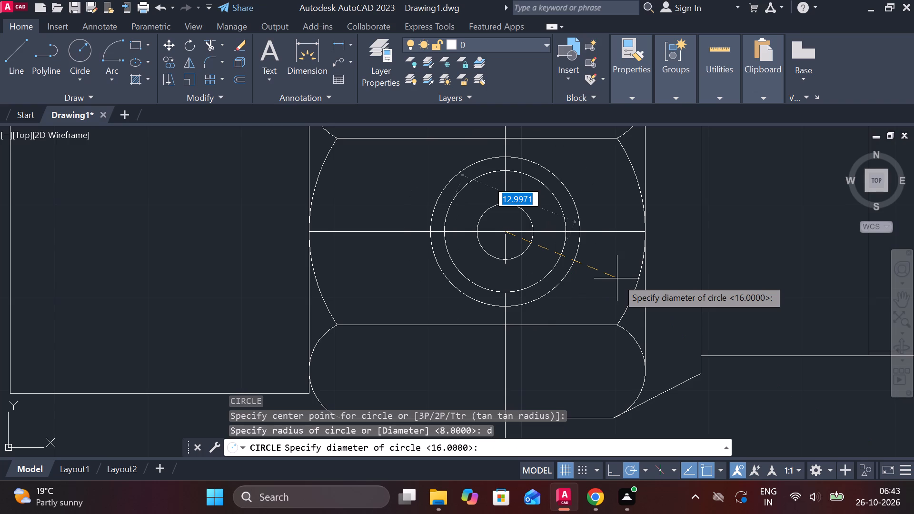
type("26")
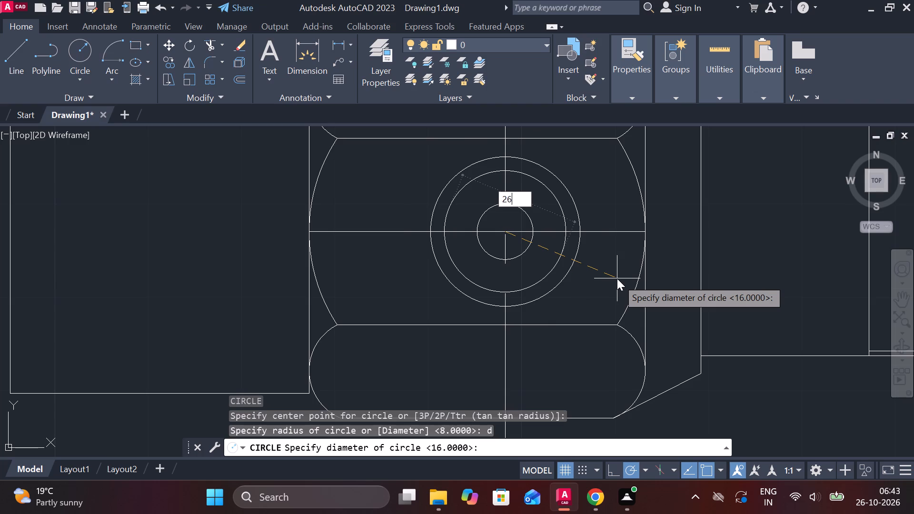
type(".44")
key("Return")
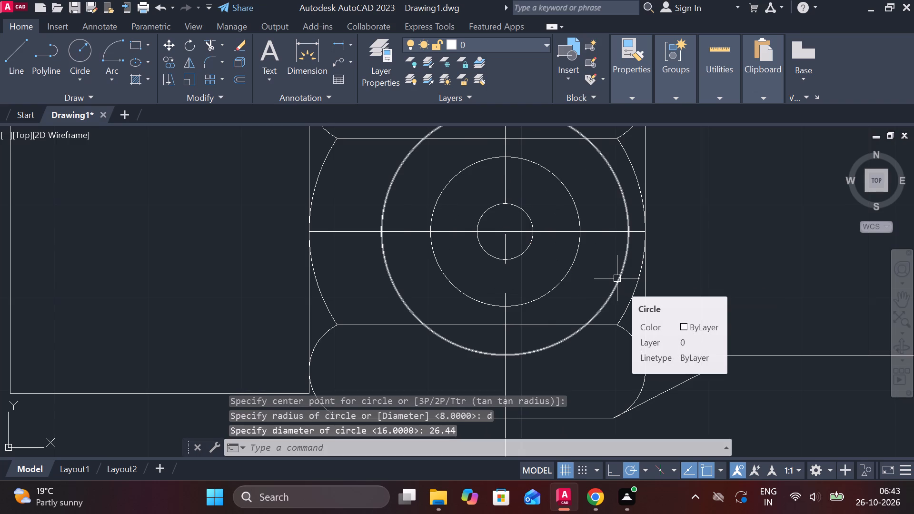
Trim the nut's upper and lower inner horizontal edges where they pass inside the 26.44 diameter circle.
scroll(617, 278, "down", 1)
scroll(596, 271, "up", 1)
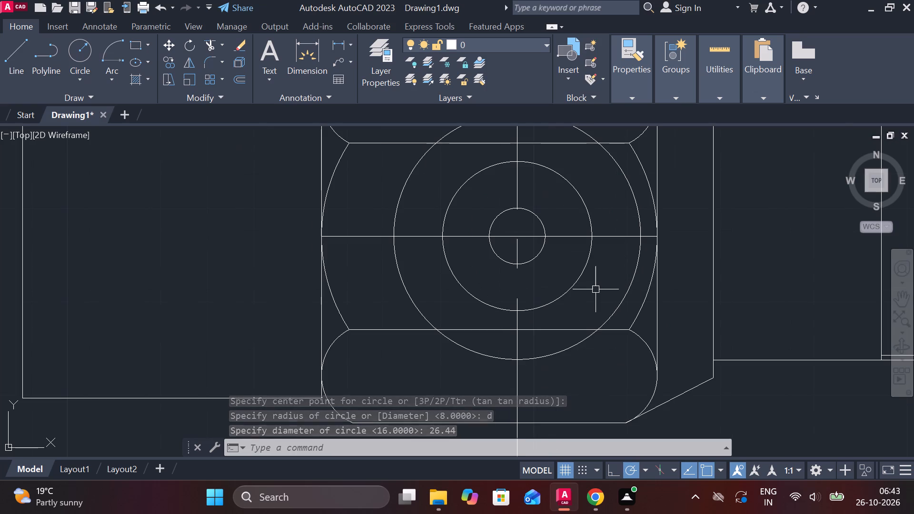
type("tr")
key("space")
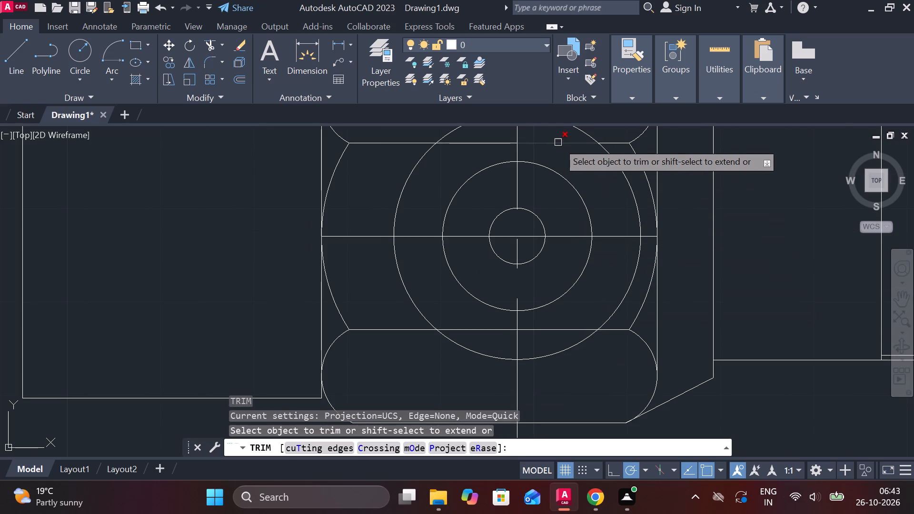
left_click(558, 142)
left_click(502, 141)
left_click(472, 326)
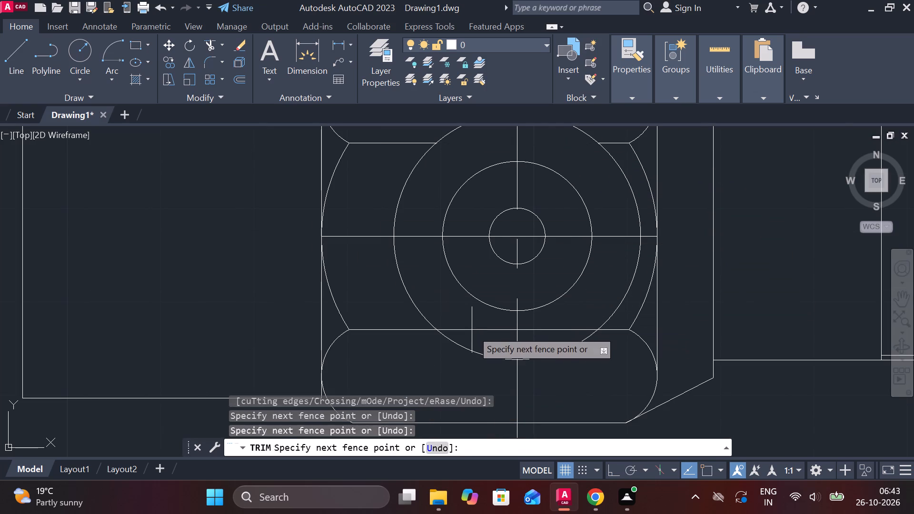
left_click(476, 334)
left_click(555, 331)
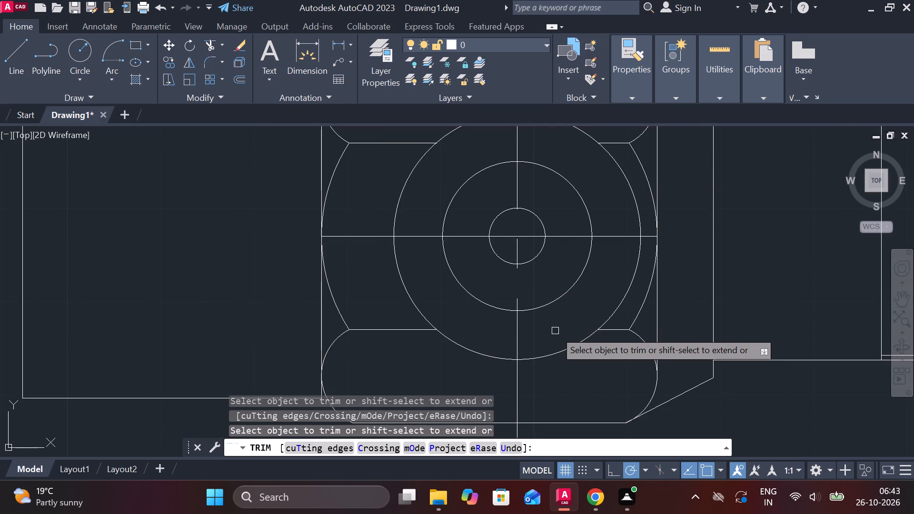
scroll(555, 331, "down", 1)
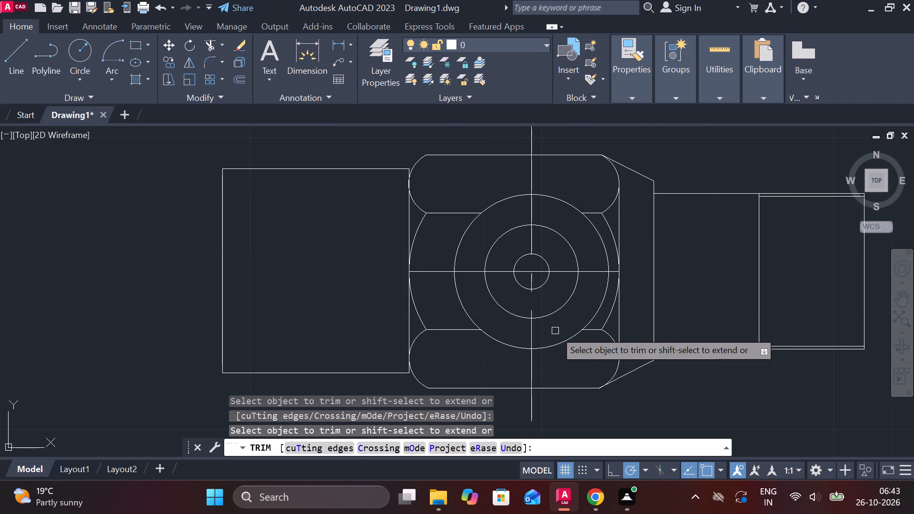
key("Escape")
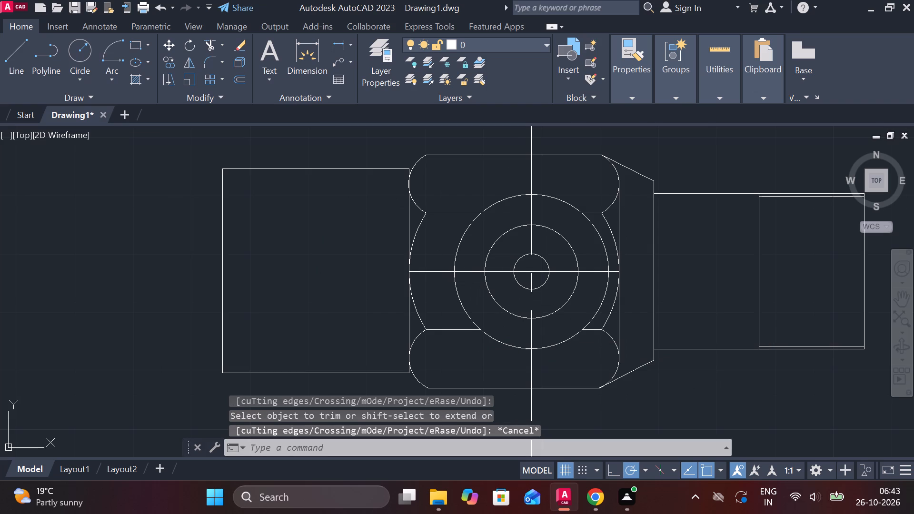
Erase the solid horizontal line running across the middle of the nut.
left_click(439, 275)
type("e")
key("space")
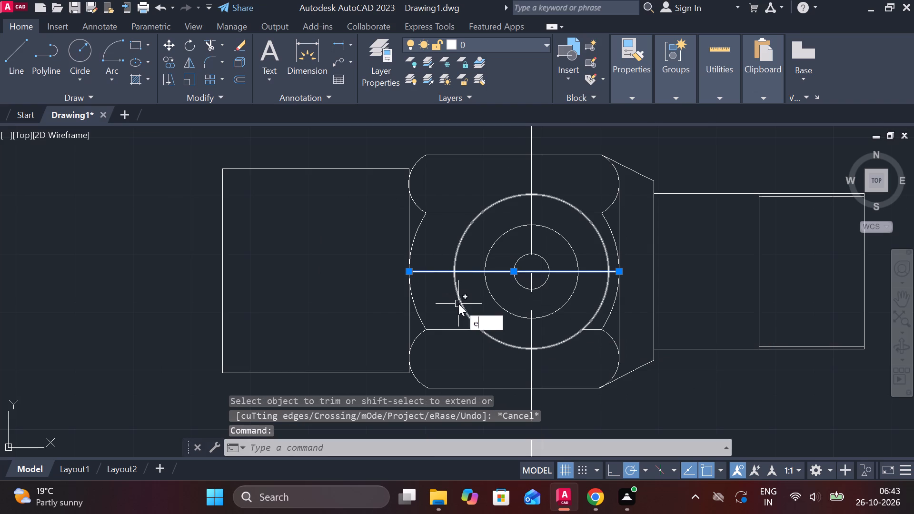
scroll(458, 304, "down", 1)
key("Escape")
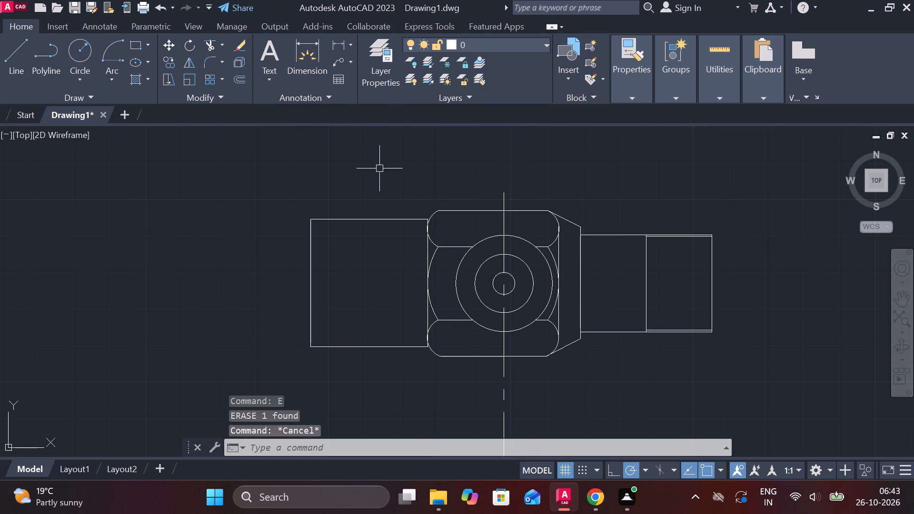
Add a centerline between the upper and lower edges of the plain rectangular end left of the nut.
type("ce")
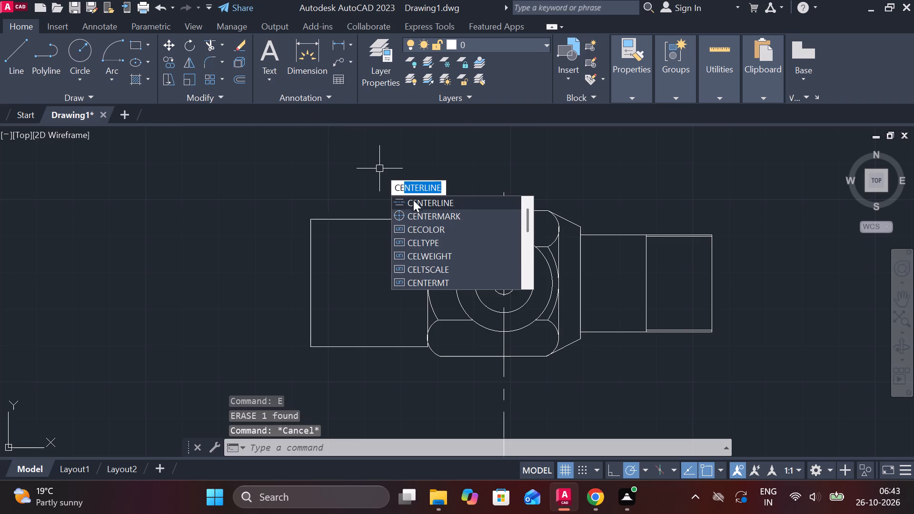
left_click(413, 197)
left_click(388, 222)
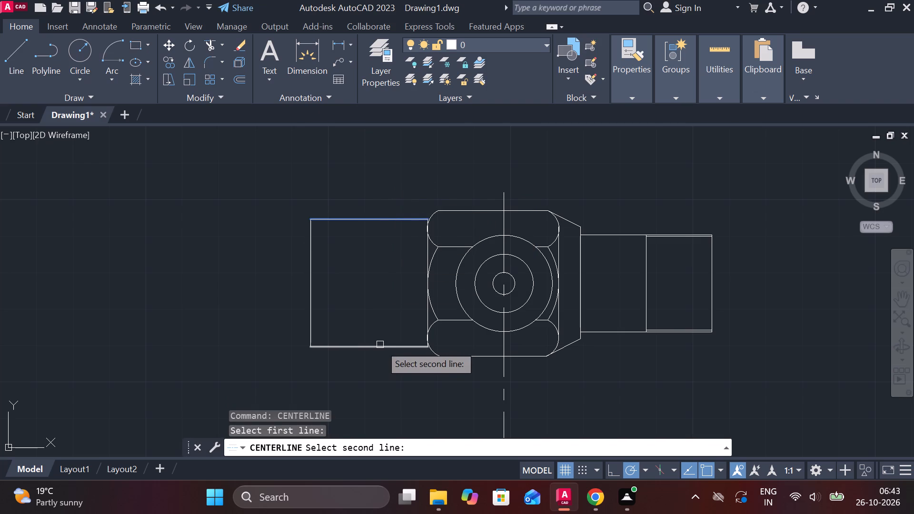
left_click(380, 345)
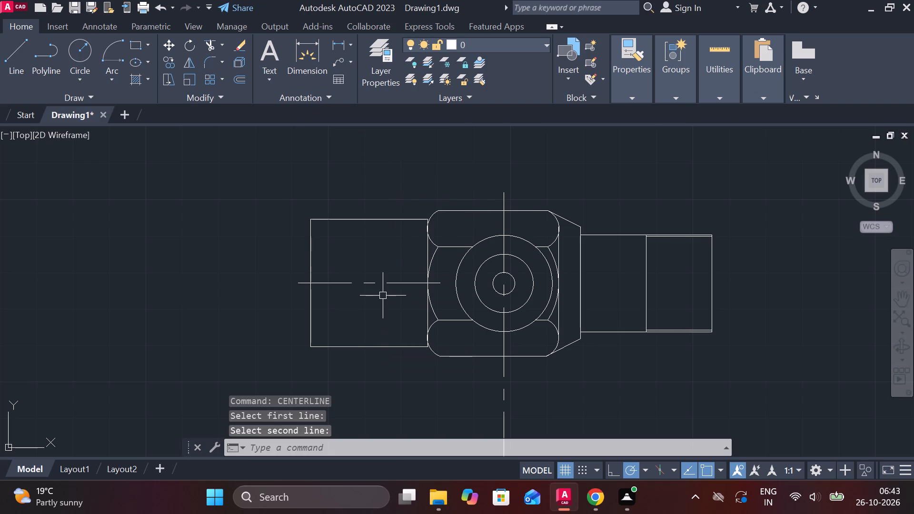
key("Escape")
Stretch the right end of the horizontal centerline through the nut to beyond the threaded stub's outer end.
left_click(399, 283)
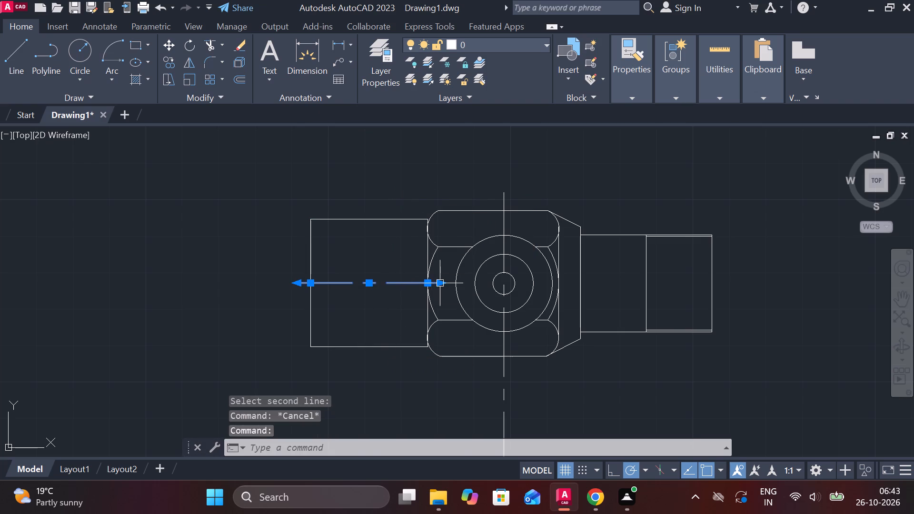
left_click(441, 282)
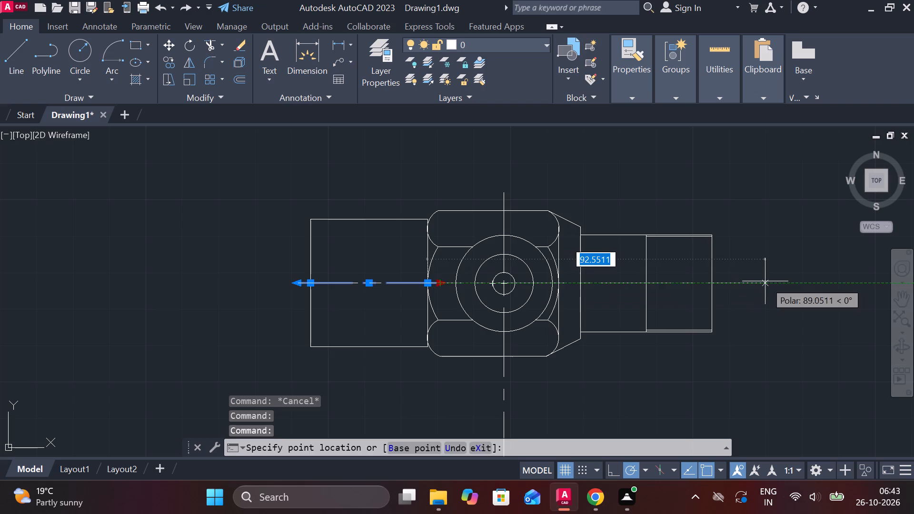
left_click(765, 281)
key("Escape")
Add a vertical linear dimension for the height of the outside view's plain rectangular end, placed to its left.
scroll(658, 336, "down", 1)
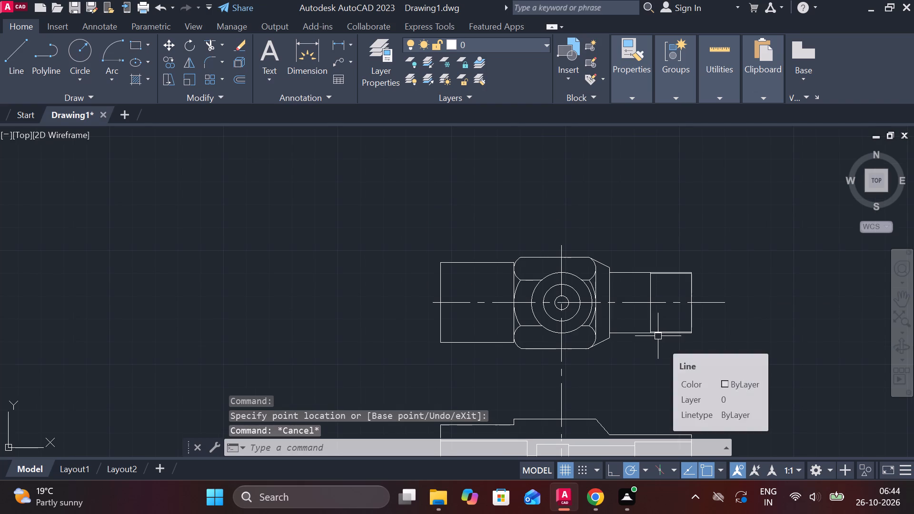
scroll(650, 343, "down", 1)
middle_click_drag(646, 343, 535, 257)
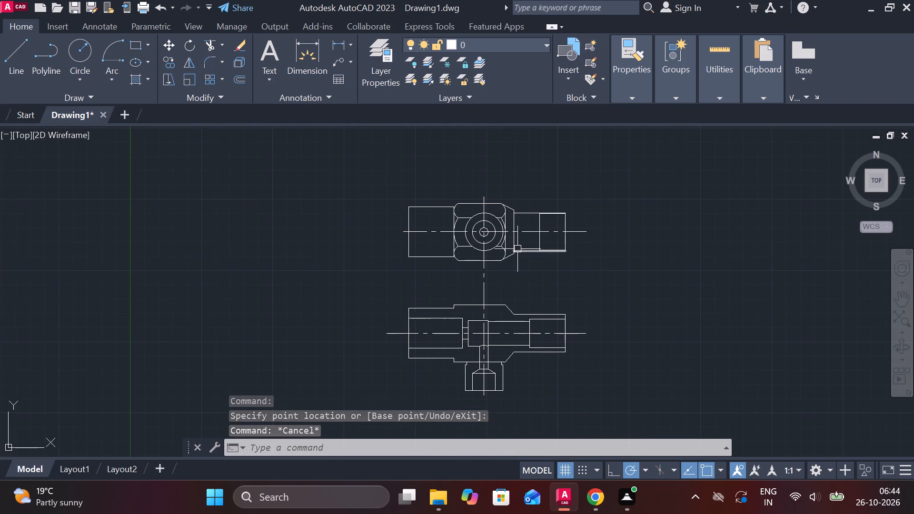
scroll(541, 231, "up", 1)
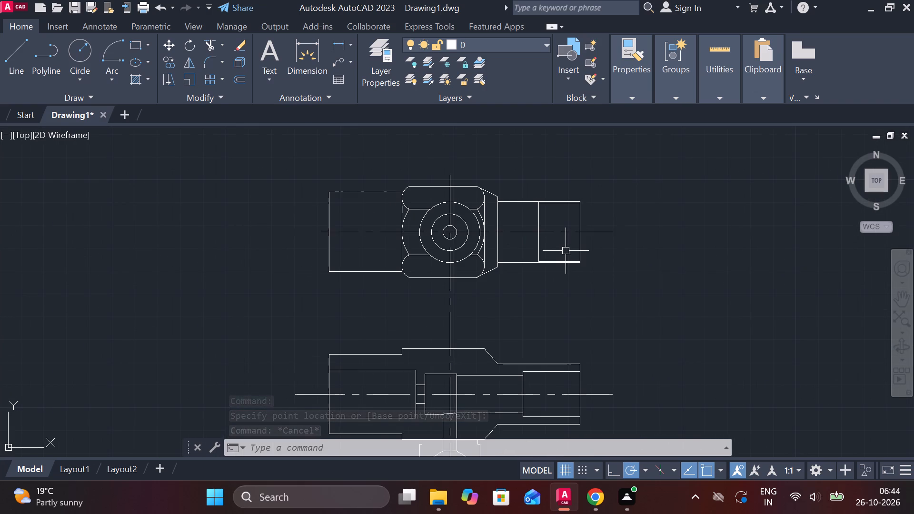
middle_click_drag(576, 197, 565, 217)
key("Escape")
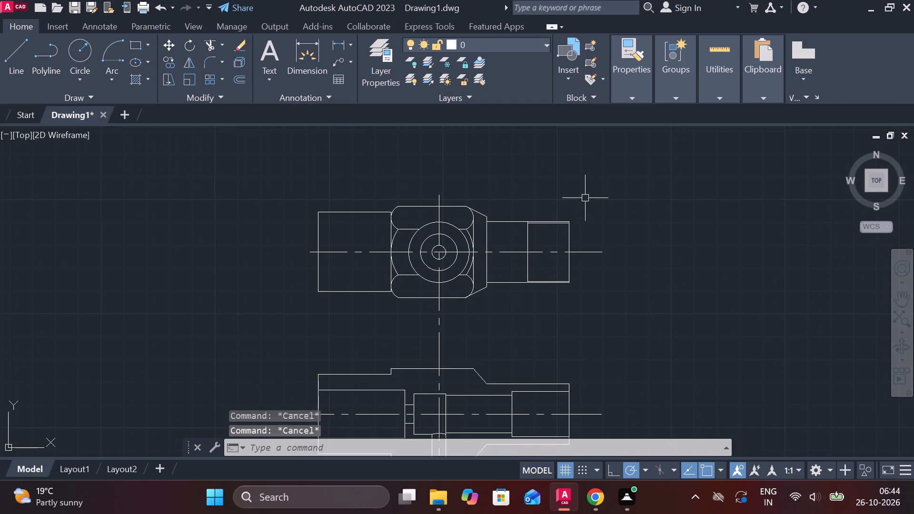
left_click(334, 45)
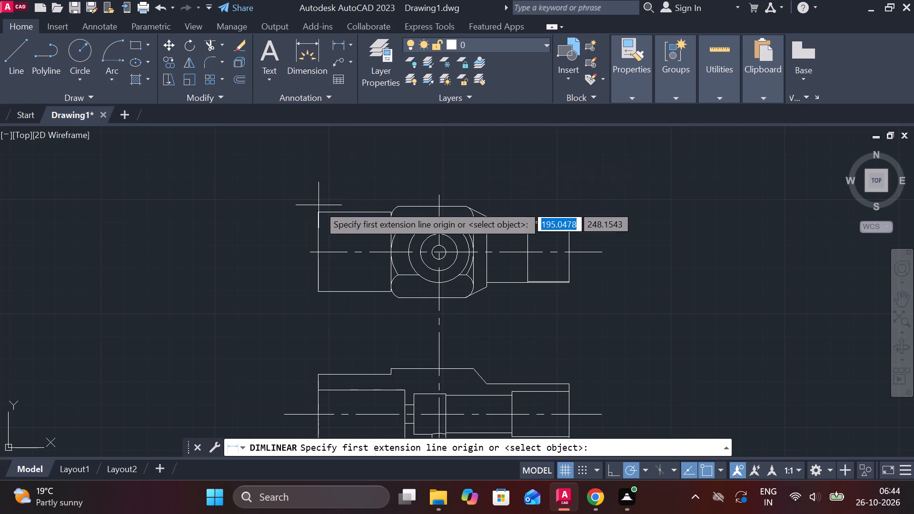
left_click(318, 205)
left_click(317, 293)
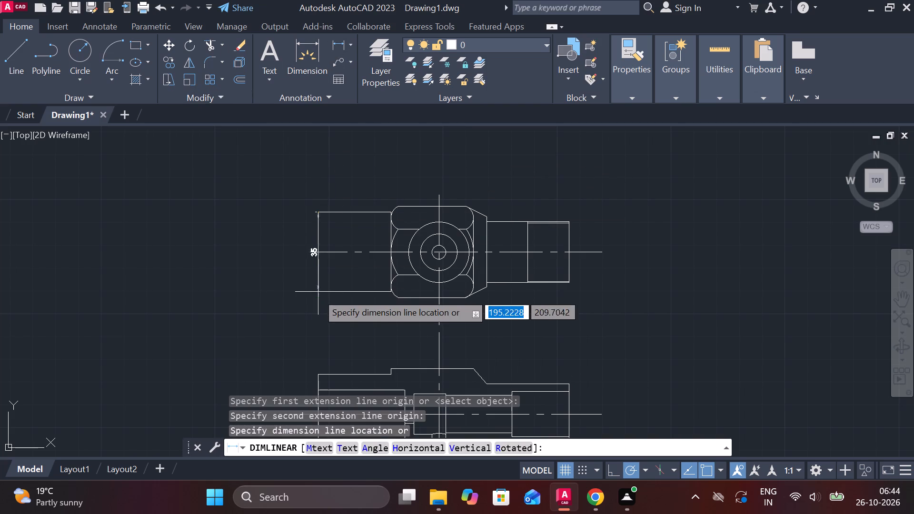
left_click(297, 288)
Modify the ISO-25 dimension style to arrow size 4, text height 7 and ISO standard text alignment, and set it current.
type("d")
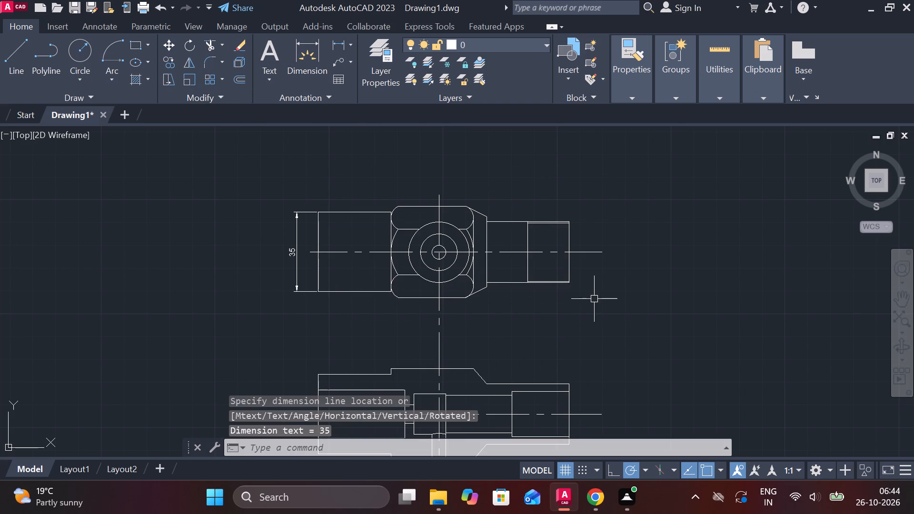
key("space")
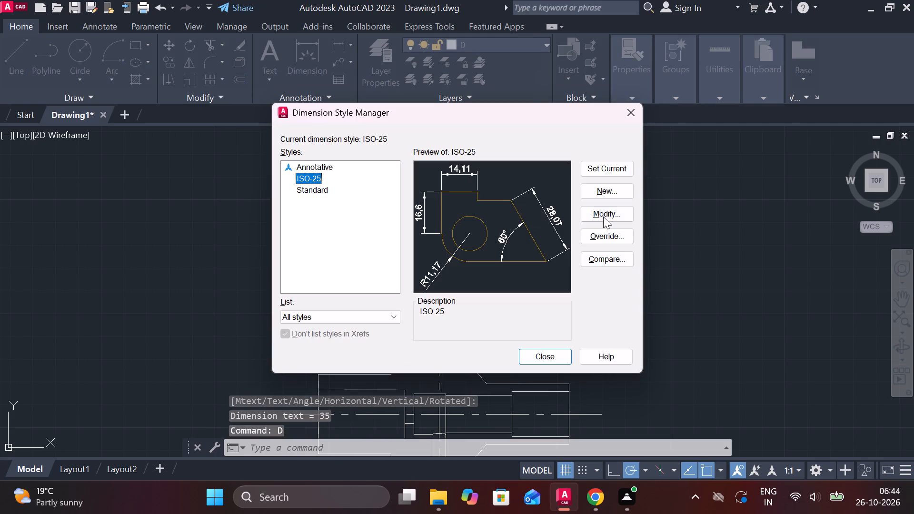
left_click(603, 217)
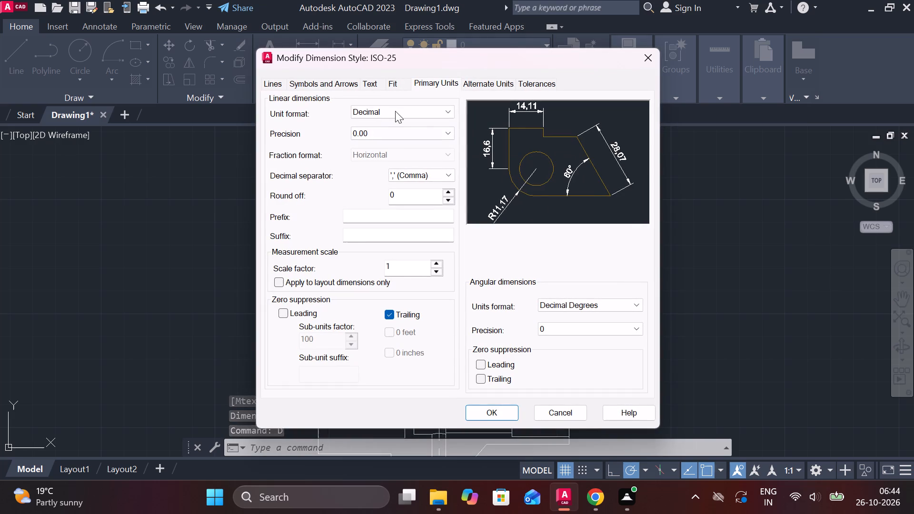
left_click(293, 81)
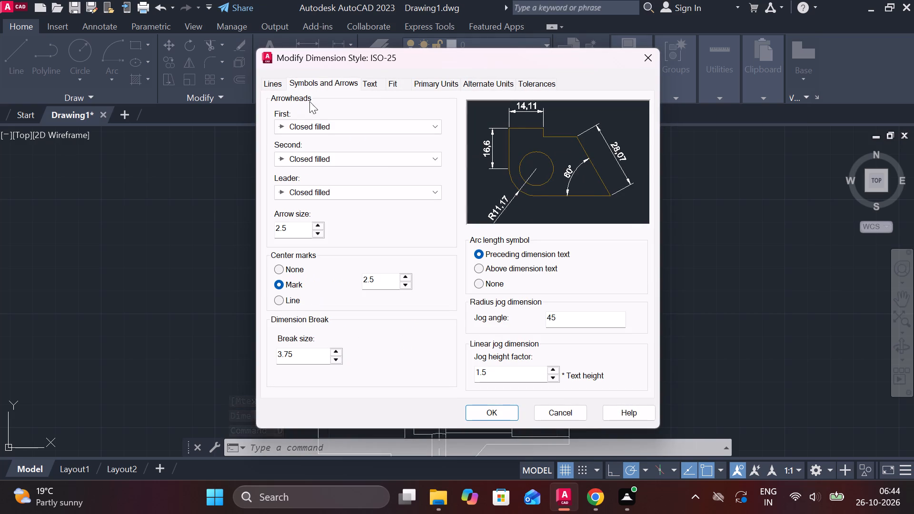
left_click_drag(291, 226, 257, 228)
key("4")
left_click(371, 89)
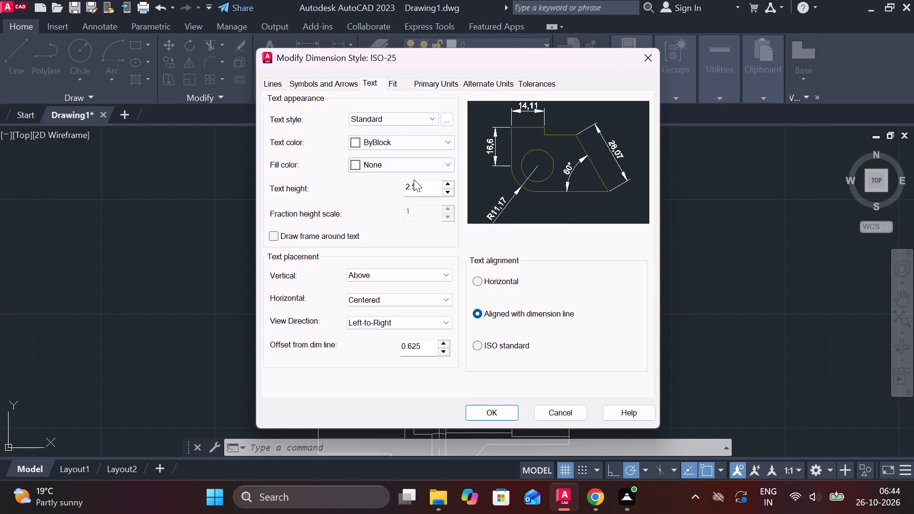
left_click_drag(416, 187, 383, 185)
key("7")
left_click(478, 346)
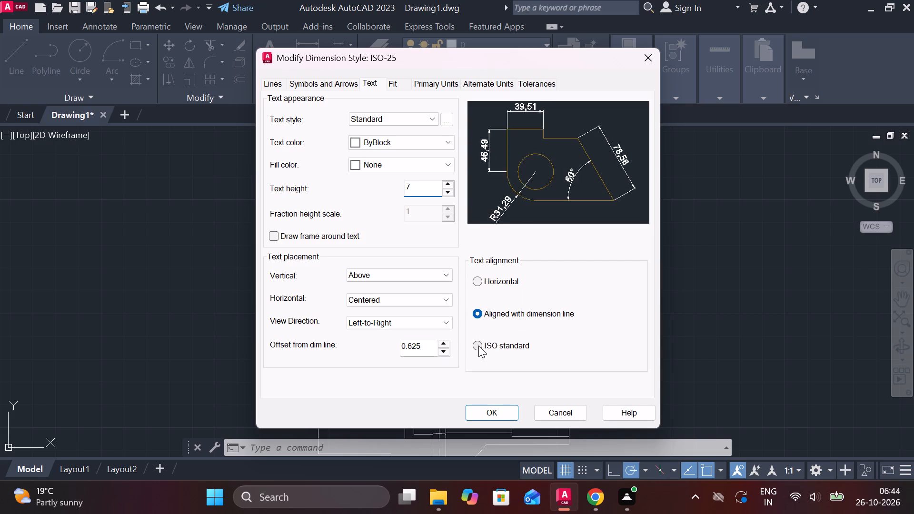
left_click(379, 84)
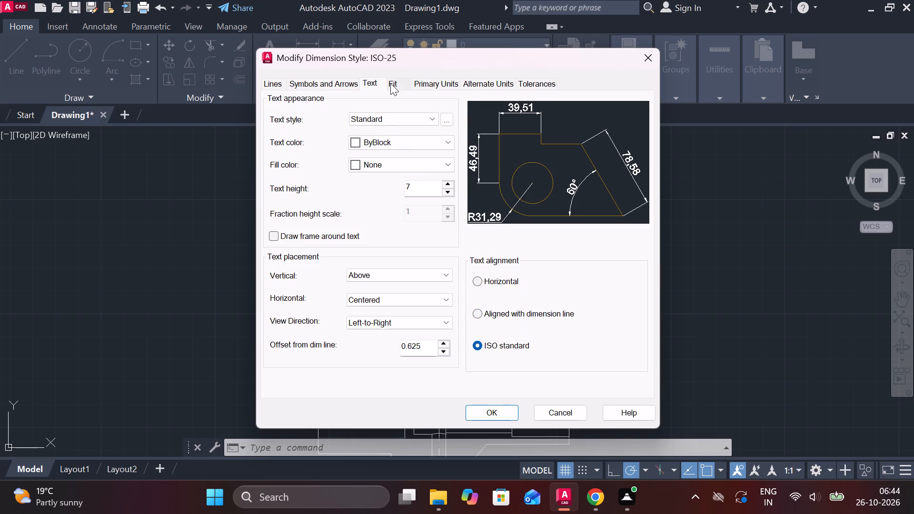
left_click(390, 83)
left_click(500, 418)
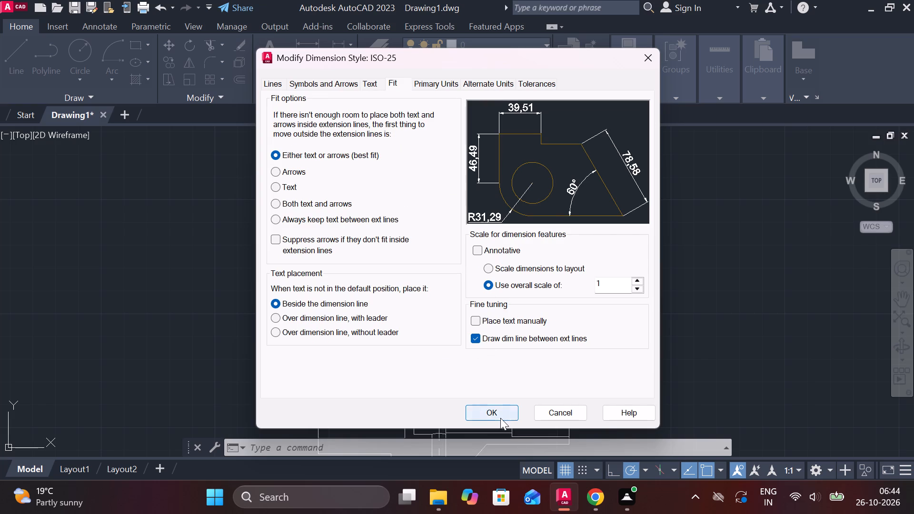
left_click(607, 171)
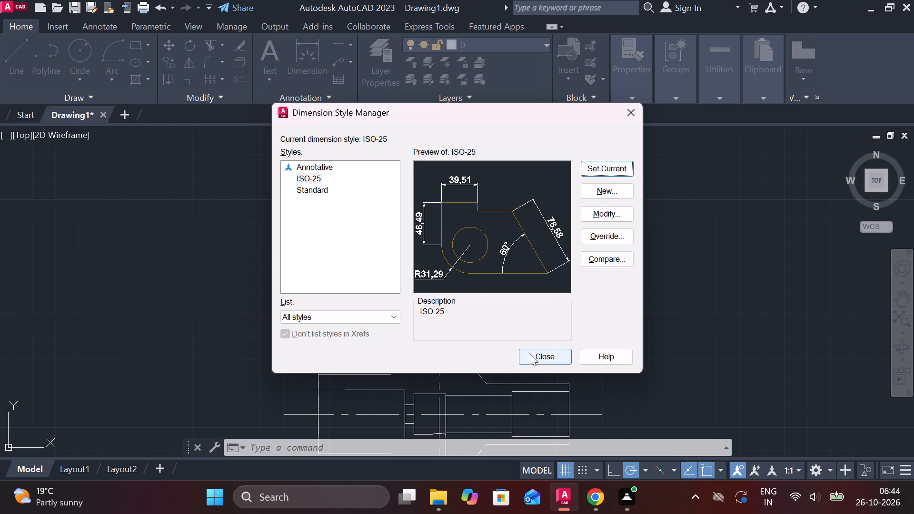
left_click(530, 354)
Add a horizontal linear dimension for the length of the outside view's plain rectangular end, placed above it.
middle_click_drag(517, 343, 502, 329)
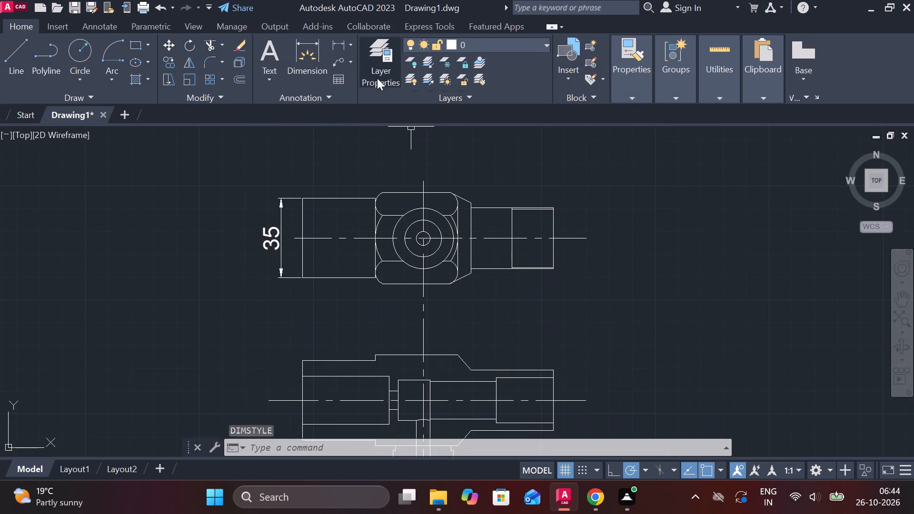
left_click(335, 40)
left_click(308, 189)
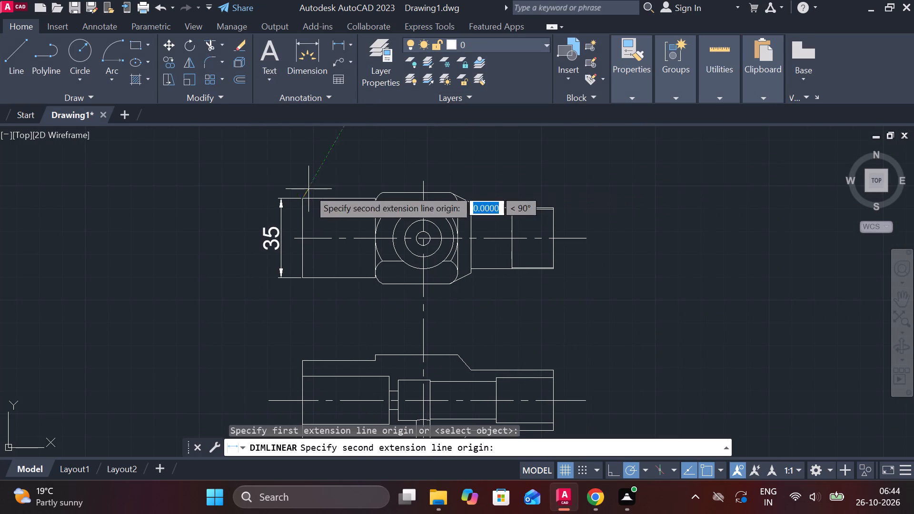
left_click(373, 195)
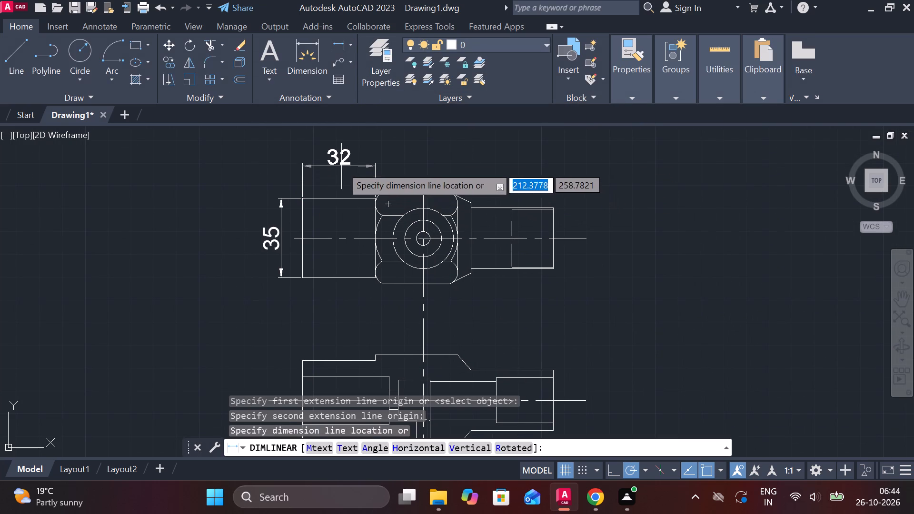
left_click(341, 166)
Add a horizontal linear dimension for the hexagonal nut's width, in line with the plain end's length dimension.
key("space")
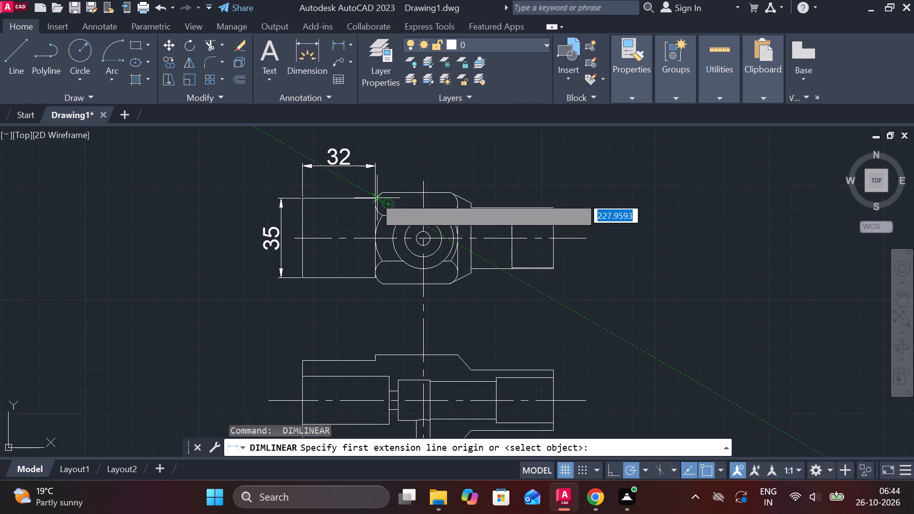
scroll(375, 197, "up", 2)
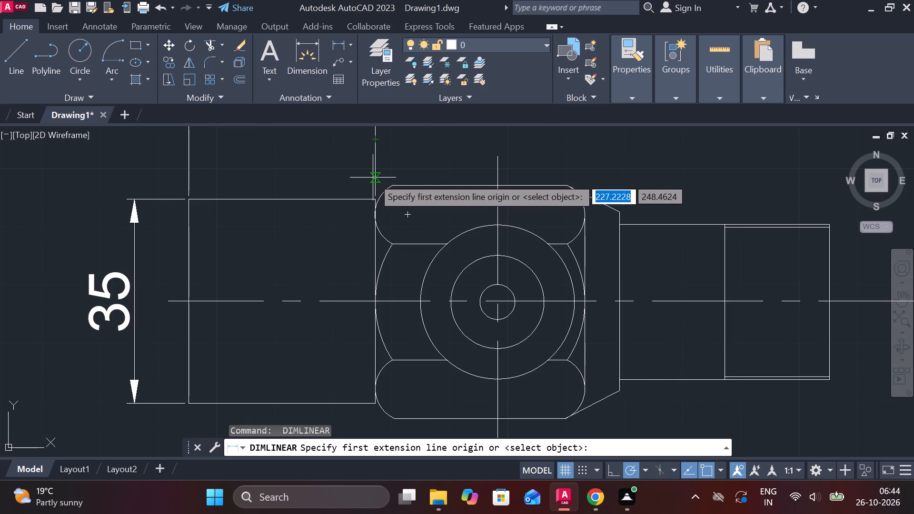
left_click(373, 178)
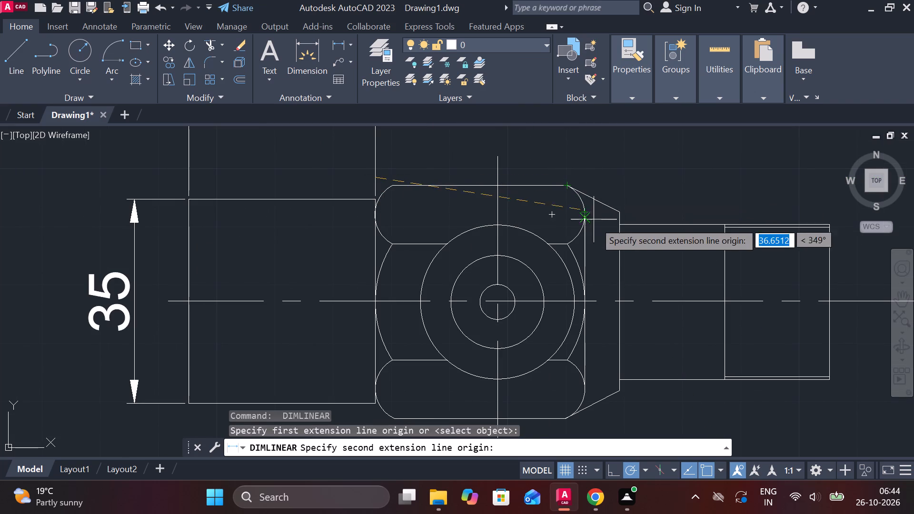
left_click(585, 242)
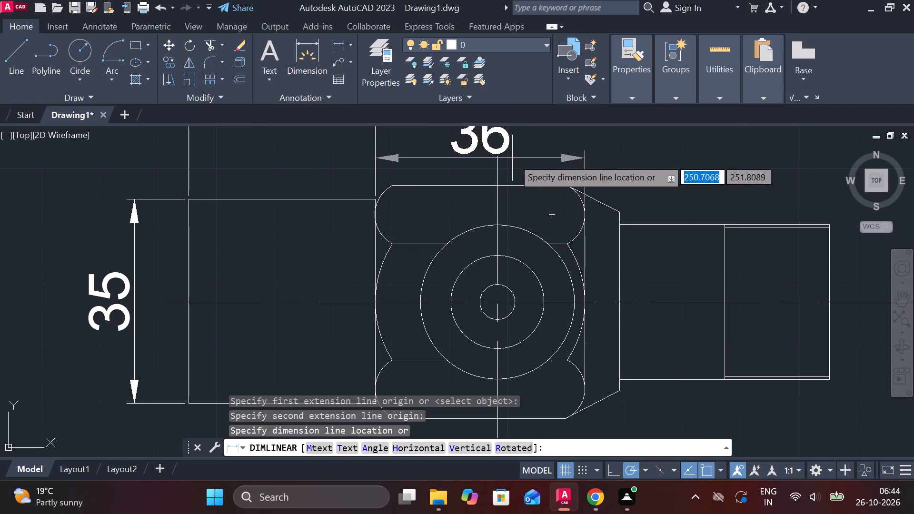
middle_click_drag(515, 159, 545, 228)
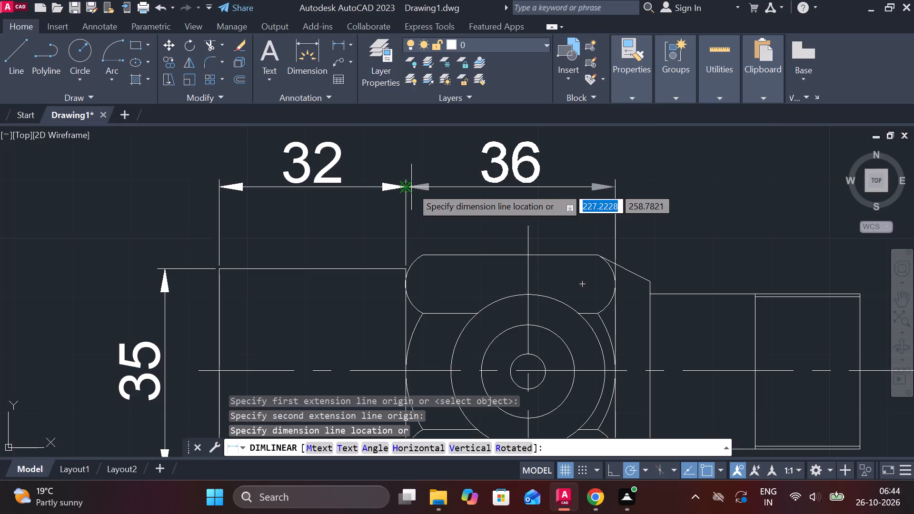
left_click(411, 187)
Add a horizontal linear dimension for the length of the tapered shoulder beside the nut, in line with the nut's width dimension.
scroll(592, 206, "down", 1)
middle_click_drag(628, 217, 588, 212)
key("space")
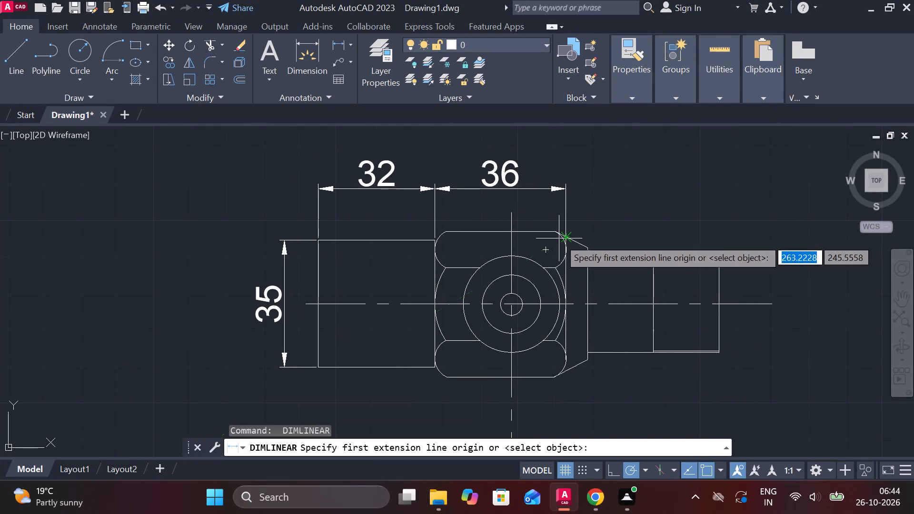
left_click(570, 251)
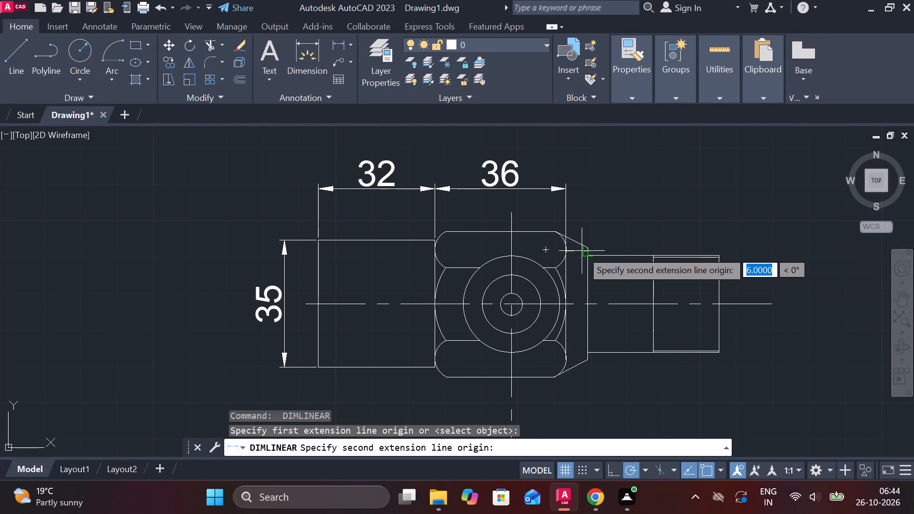
left_click(589, 251)
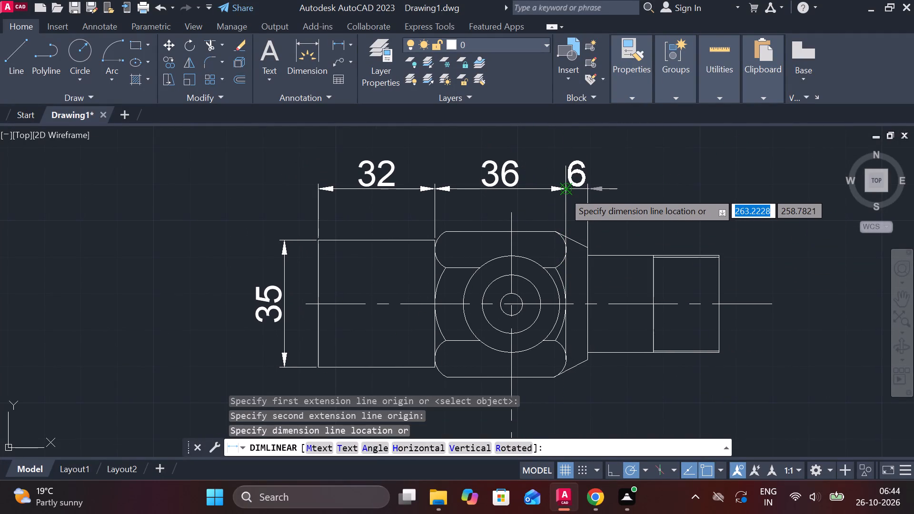
left_click(564, 192)
Add a horizontal linear dimension from the tapered shoulder to the threaded stub's outer end, in line with the other length dimensions.
middle_click_drag(623, 215, 598, 215)
key("space")
left_click(565, 243)
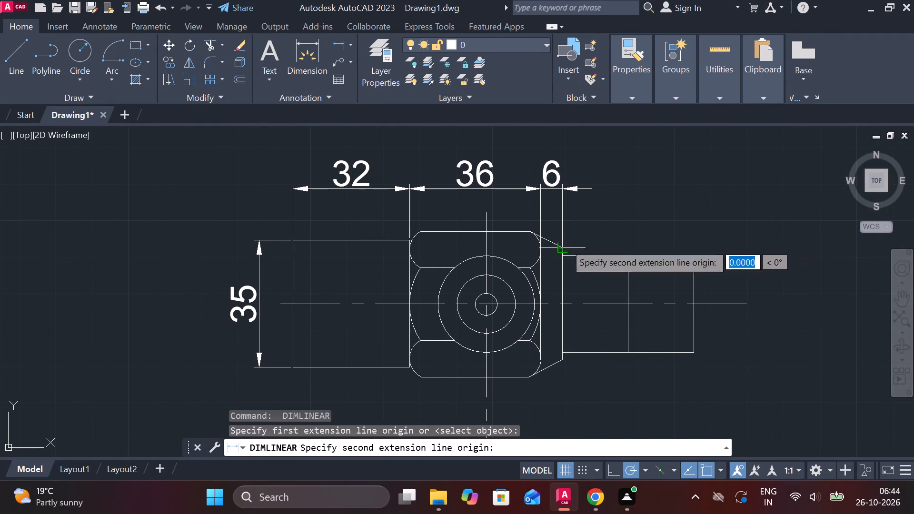
left_click(695, 257)
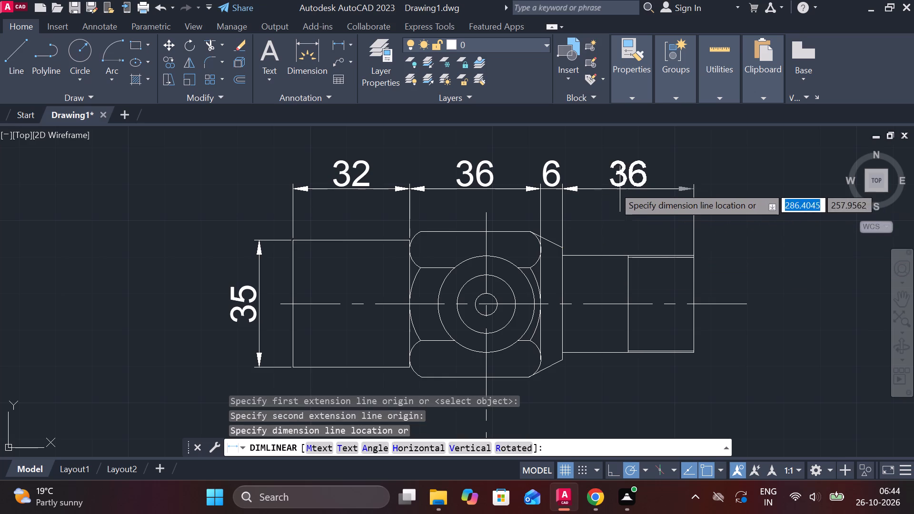
left_click(561, 188)
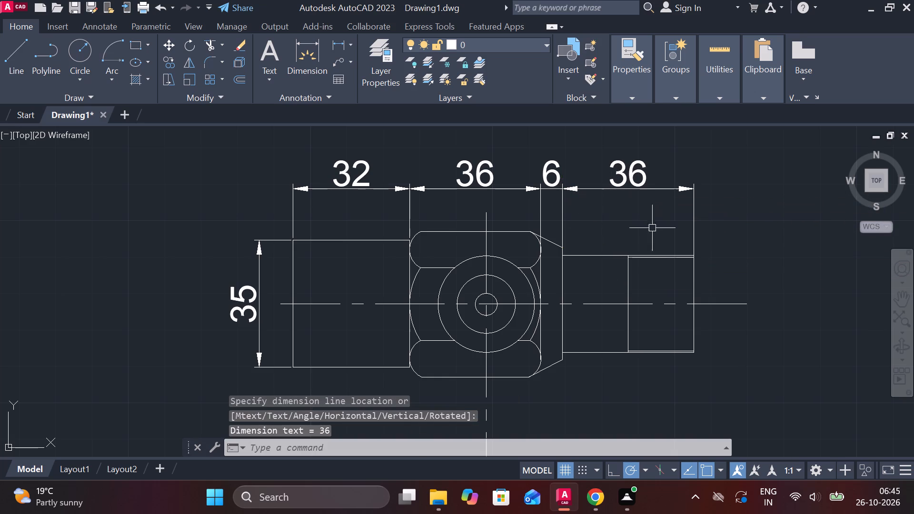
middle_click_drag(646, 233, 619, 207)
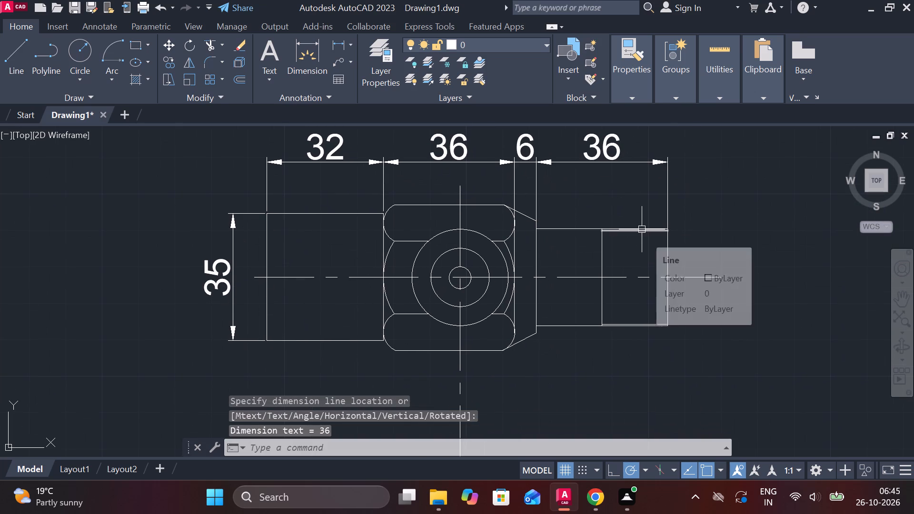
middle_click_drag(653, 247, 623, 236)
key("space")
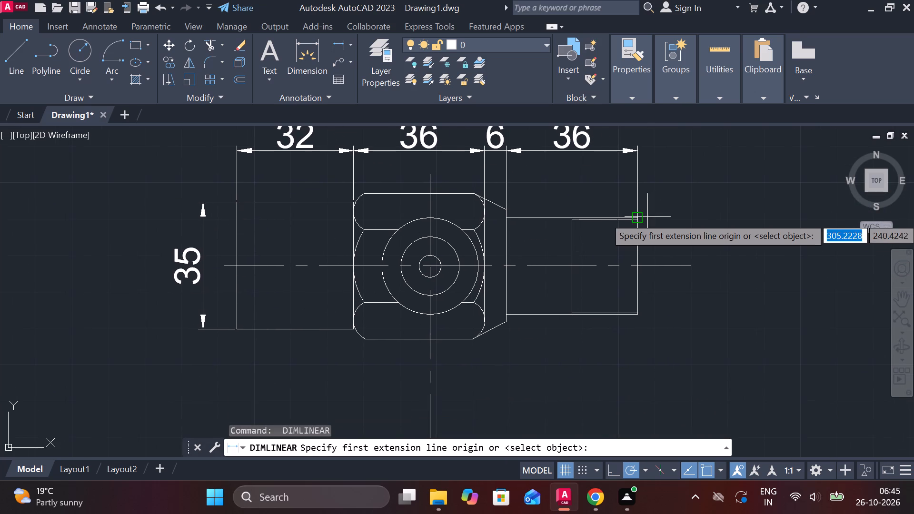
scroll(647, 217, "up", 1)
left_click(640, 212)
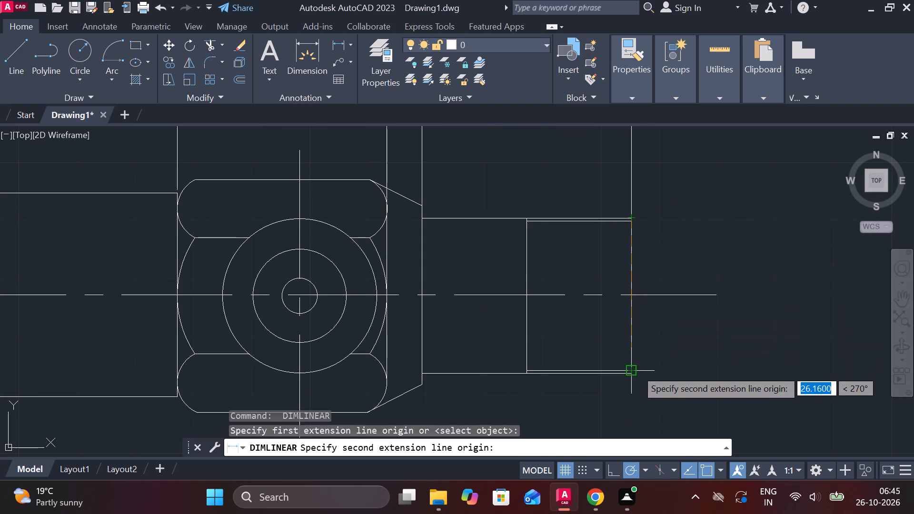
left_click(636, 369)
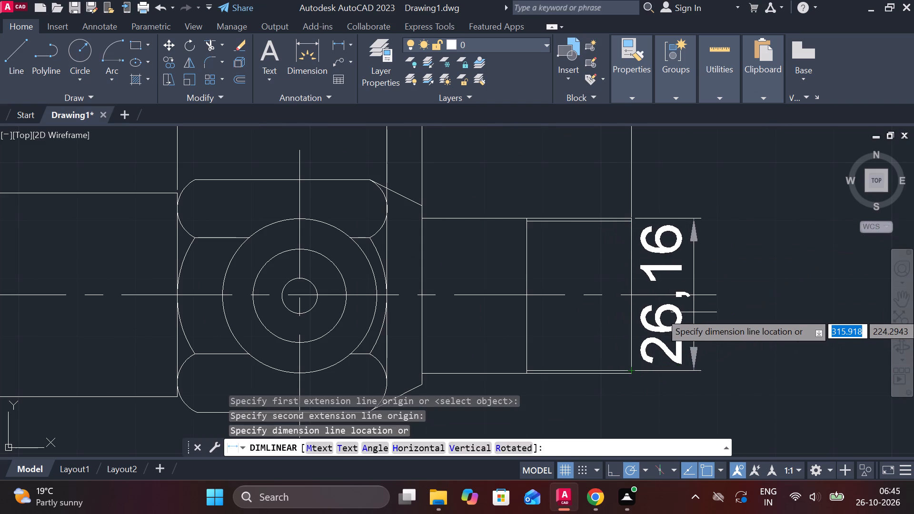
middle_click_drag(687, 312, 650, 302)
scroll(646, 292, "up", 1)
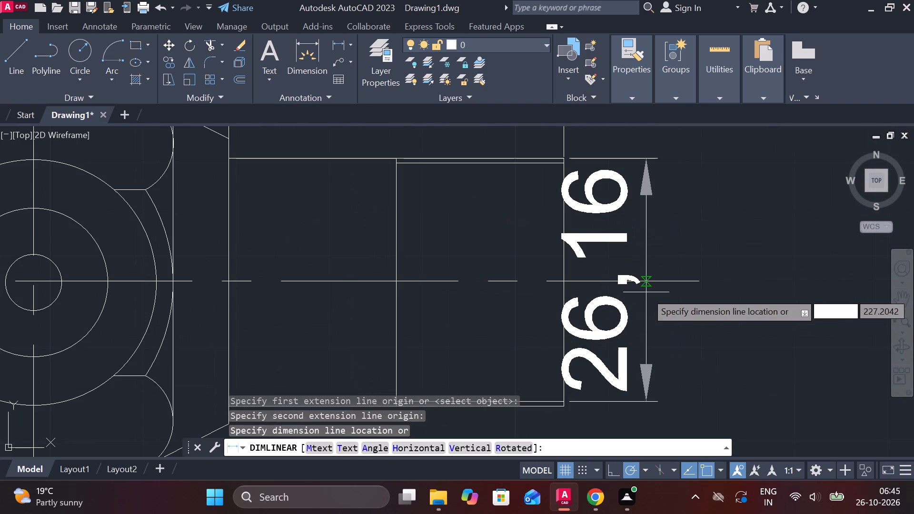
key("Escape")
Add a vertical linear dimension between the threaded stub's outermost upper and lower corners, placed beyond its outer end.
key("space")
scroll(563, 163, "up", 1)
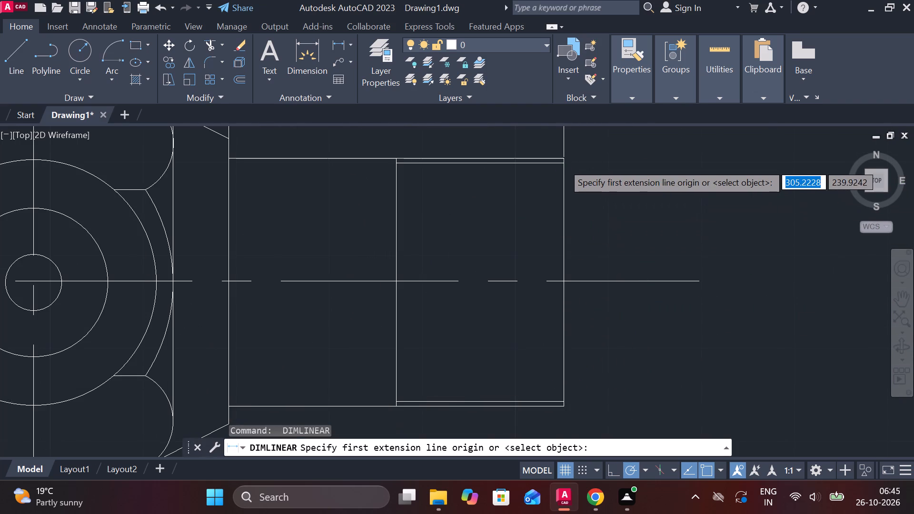
scroll(563, 163, "up", 2)
left_click(565, 143)
scroll(577, 175, "down", 5)
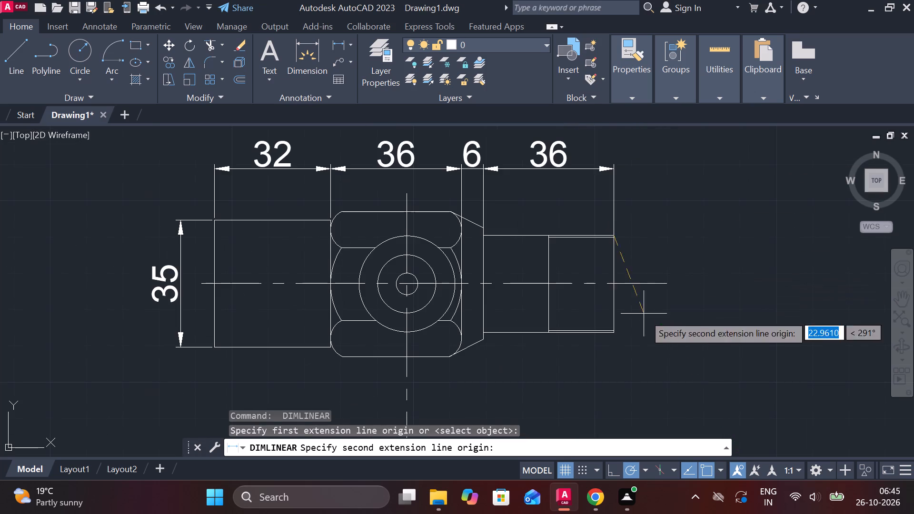
scroll(614, 336, "up", 5)
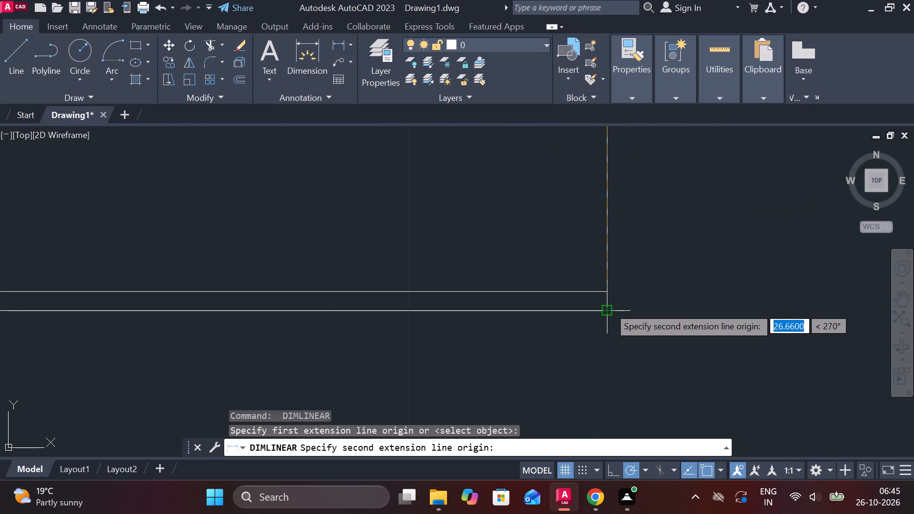
left_click(609, 307)
scroll(655, 273, "down", 4)
middle_click_drag(675, 264, 614, 273)
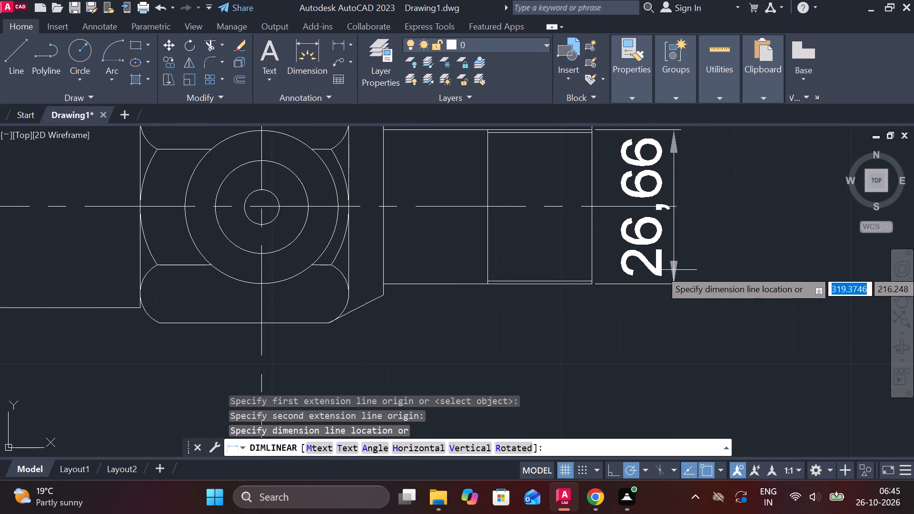
left_click(674, 270)
scroll(679, 276, "down", 2)
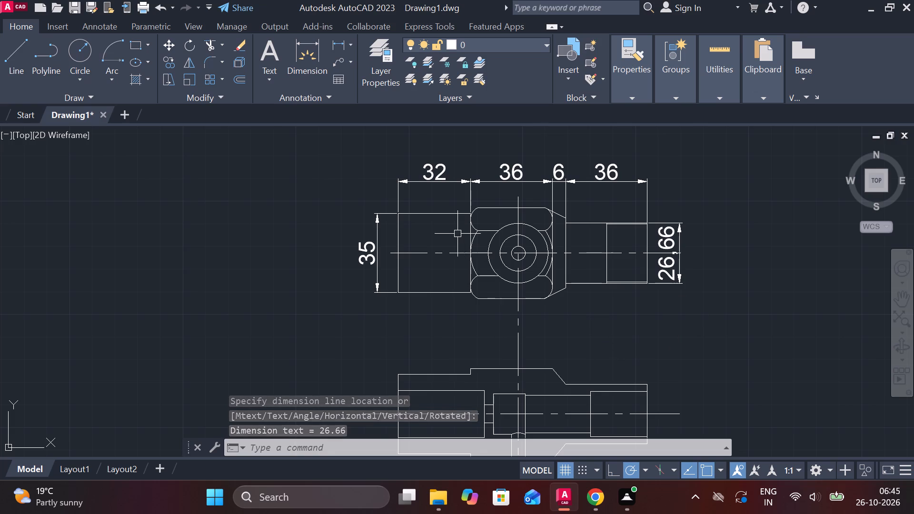
Add a vertical linear dimension between the hexagonal nut's upper and lower edges in the outside view, placed across the plain end.
scroll(457, 234, "up", 1)
key("space")
left_click(507, 200)
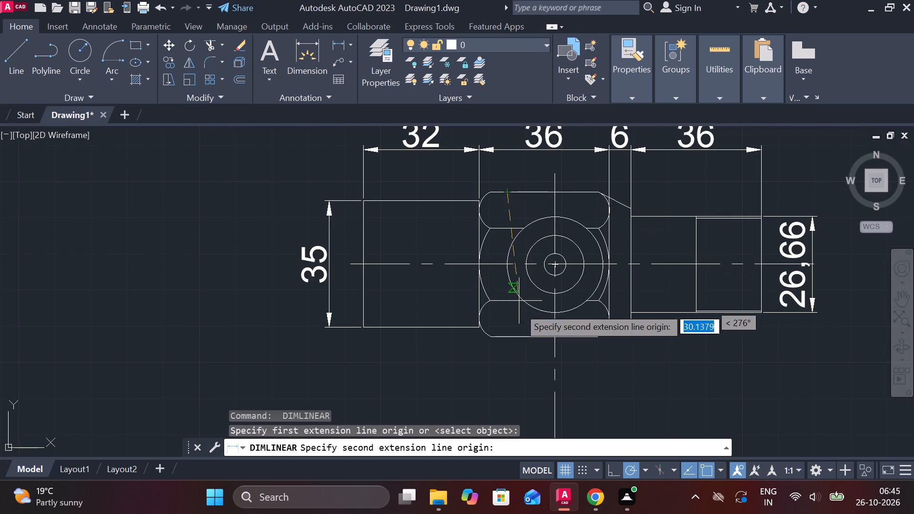
left_click(510, 338)
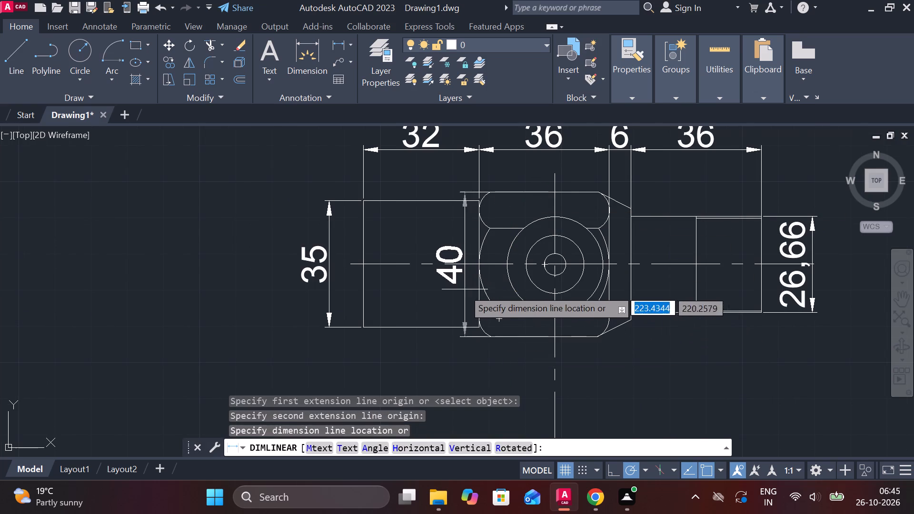
left_click(444, 283)
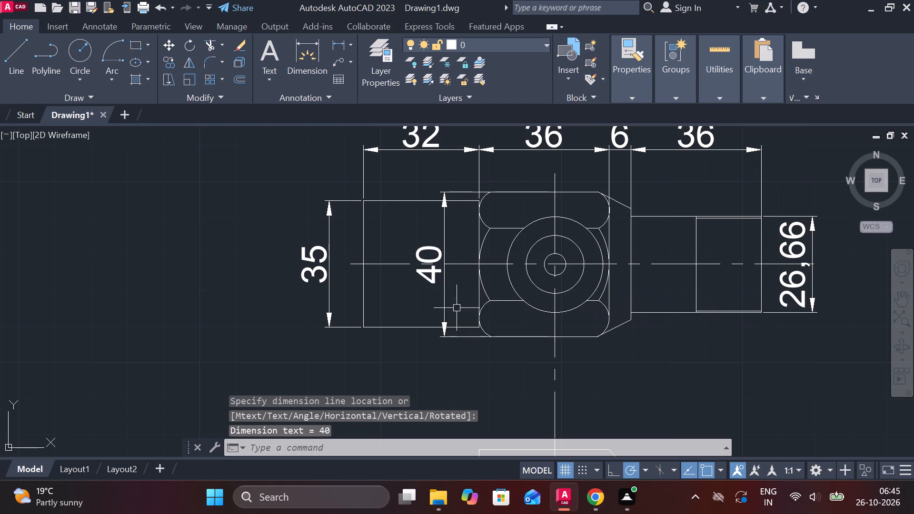
scroll(376, 278, "up", 1)
middle_click_drag(376, 278, 394, 281)
scroll(393, 281, "down", 1)
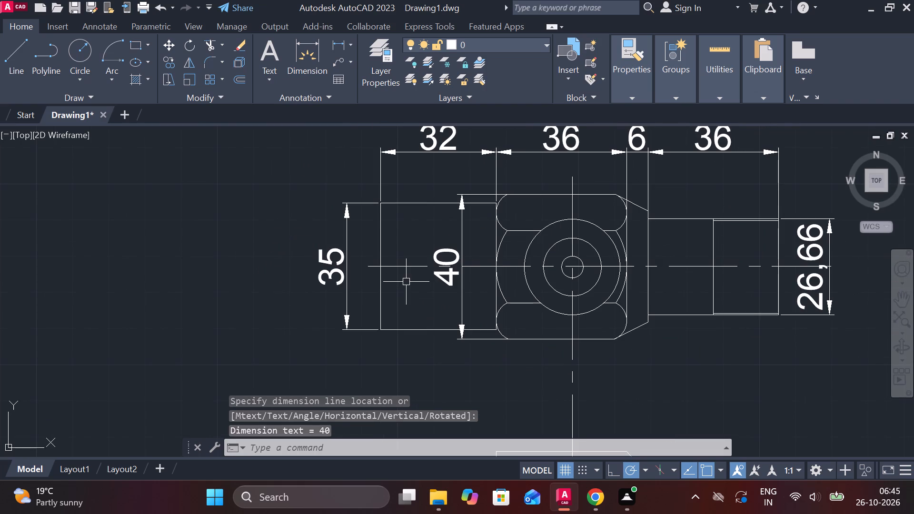
key("Escape")
Add a diameter symbol before the plain end's 35 dimension text in the outside view.
double_click(319, 257)
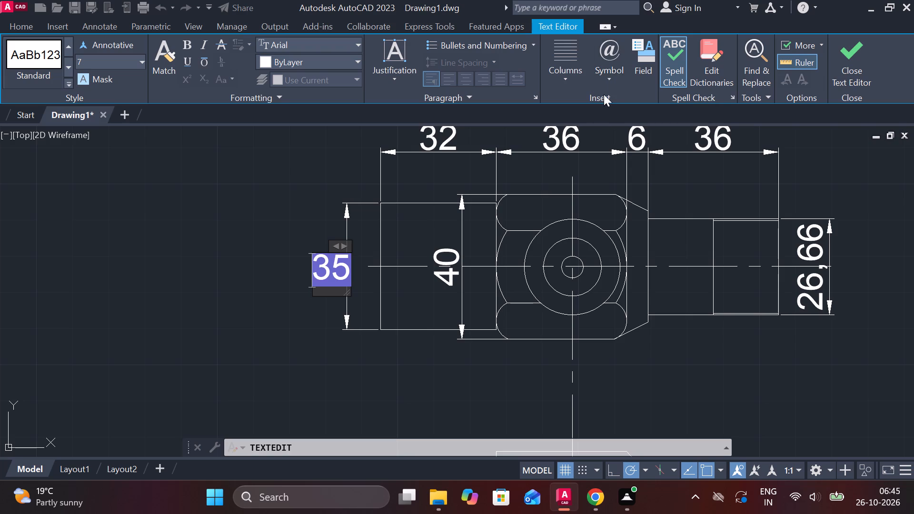
left_click(606, 79)
left_click(657, 138)
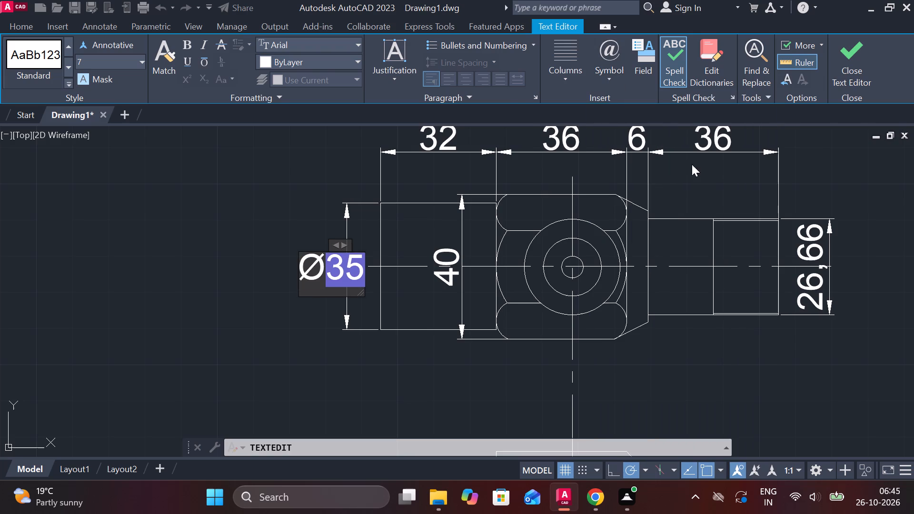
left_click(872, 56)
scroll(691, 238, "down", 2)
key("Escape")
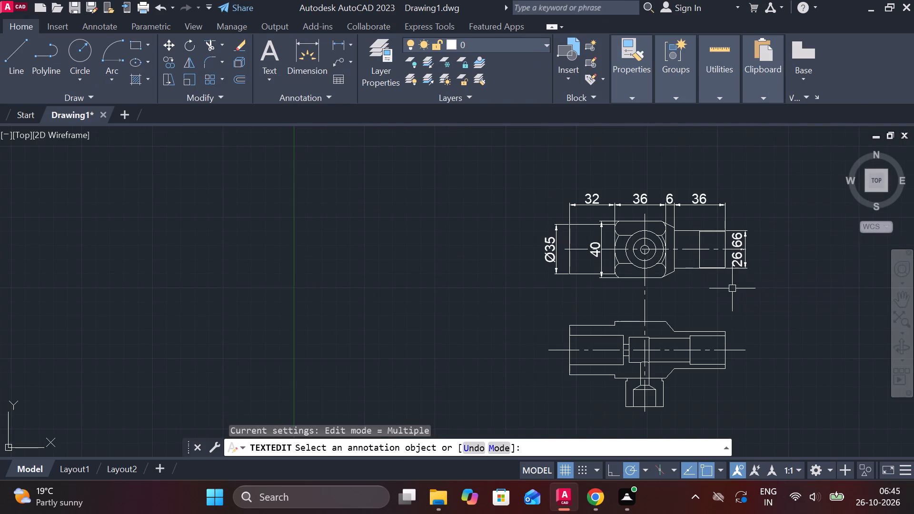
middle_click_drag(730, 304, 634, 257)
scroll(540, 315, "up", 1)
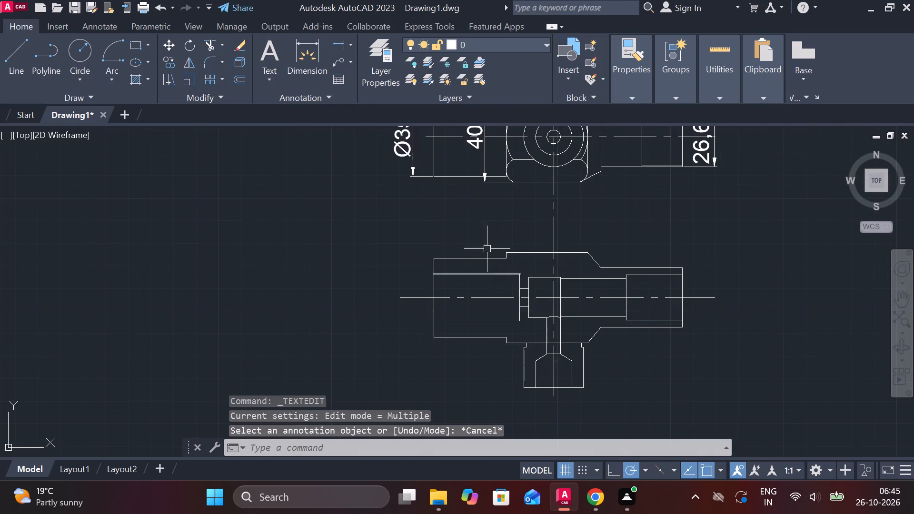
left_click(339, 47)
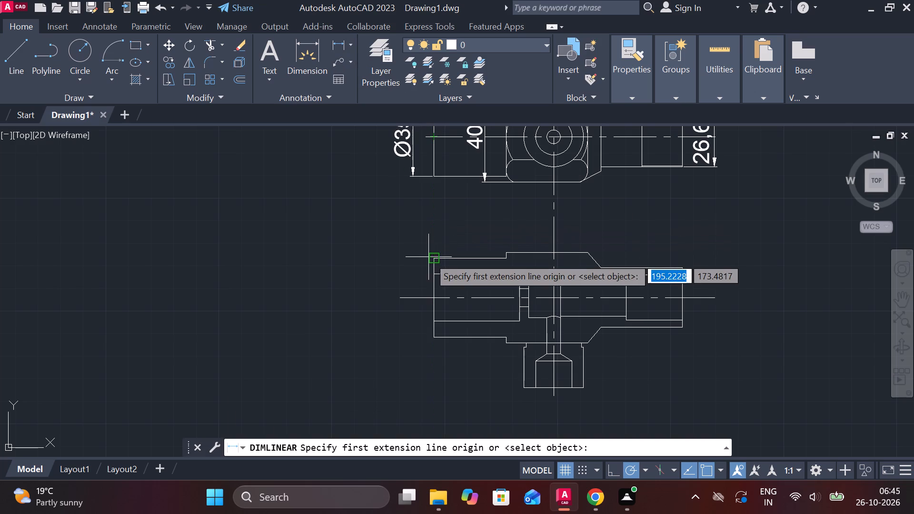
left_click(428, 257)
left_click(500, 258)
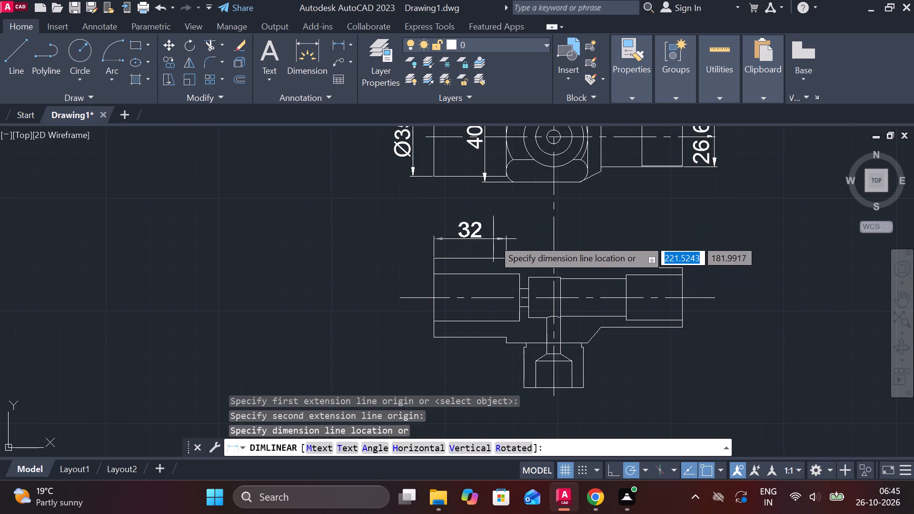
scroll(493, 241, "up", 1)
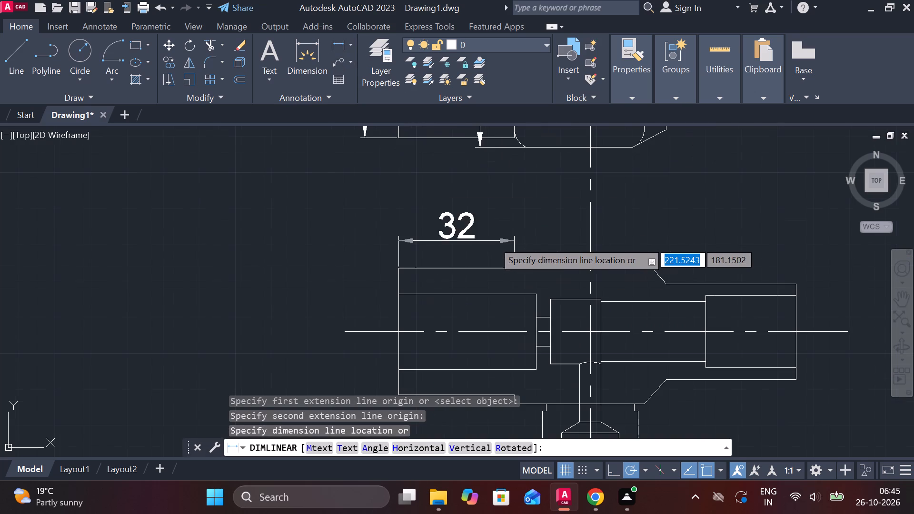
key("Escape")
Add a horizontal linear dimension for the depth of the plain end's bore, placed above the sectioned view.
key("space")
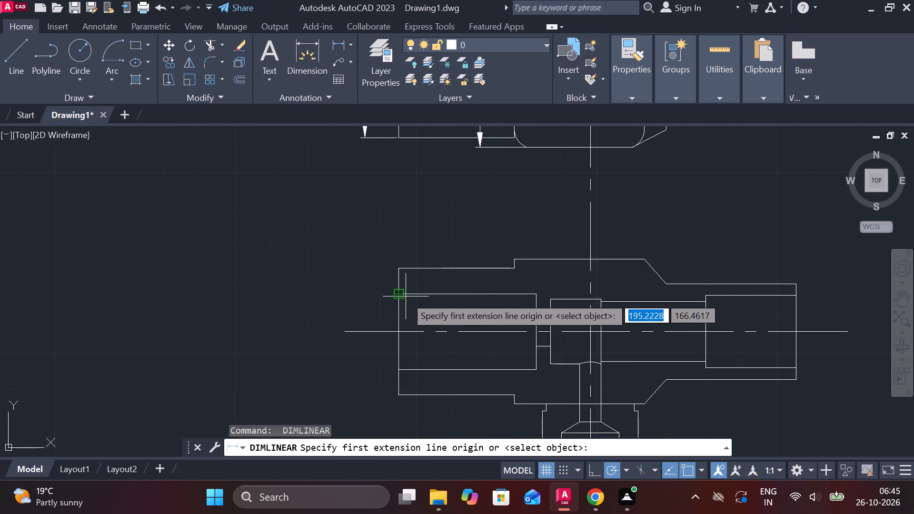
left_click(406, 297)
left_click(538, 299)
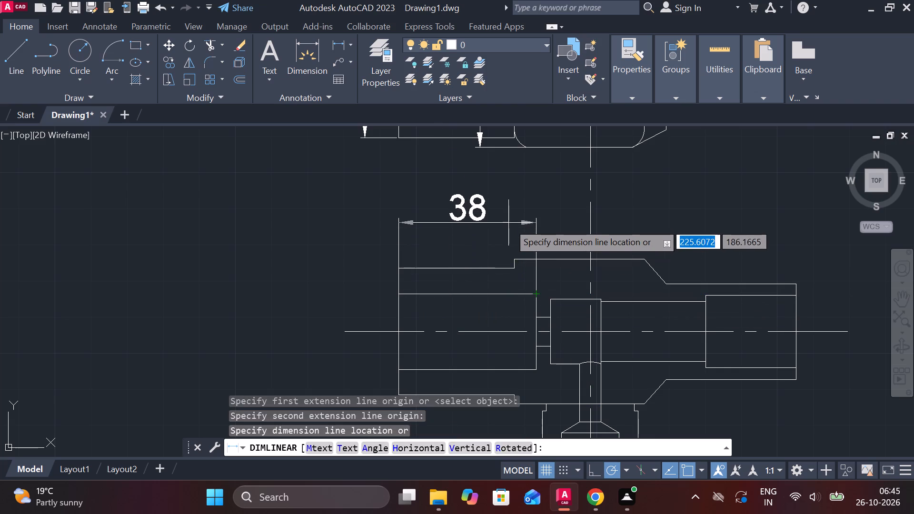
left_click(506, 233)
Add a horizontal linear dimension for the narrow passage between the plain end's bore and the central chamber, in line with the bore depth dimension.
middle_click_drag(579, 237, 549, 220)
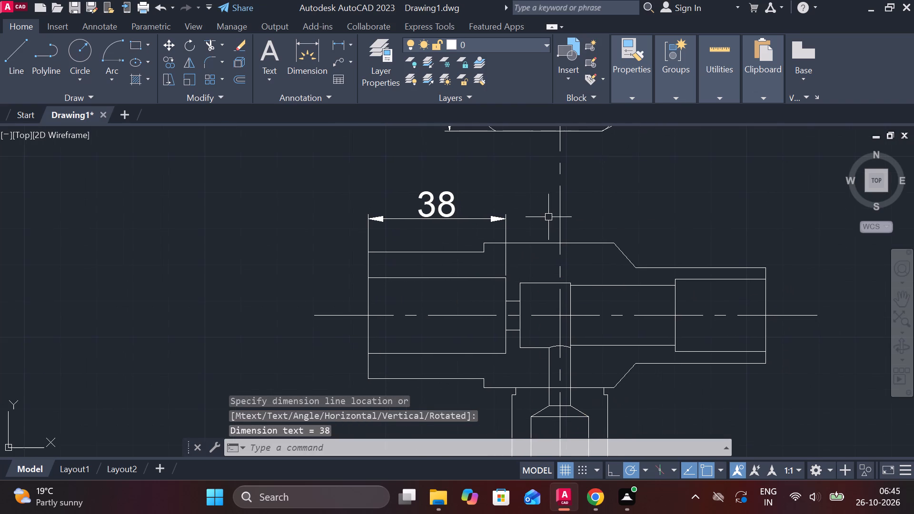
key("space")
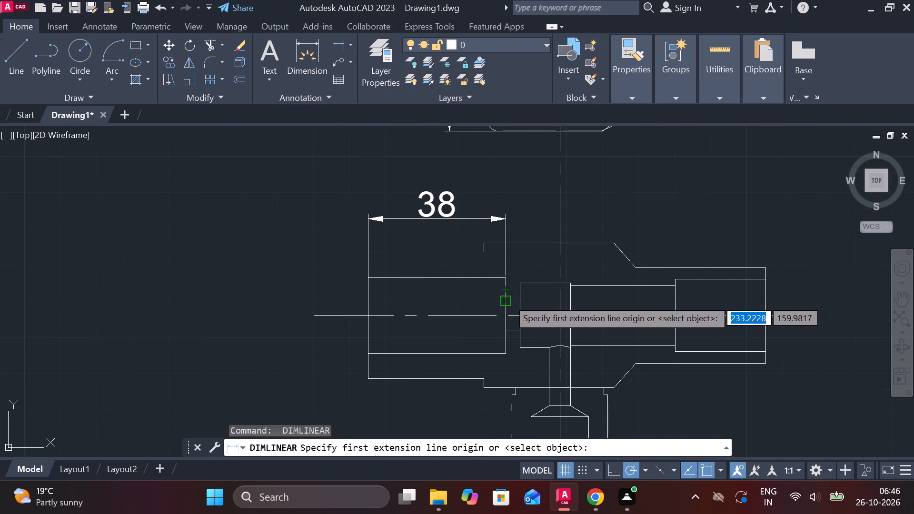
left_click(508, 299)
left_click(521, 299)
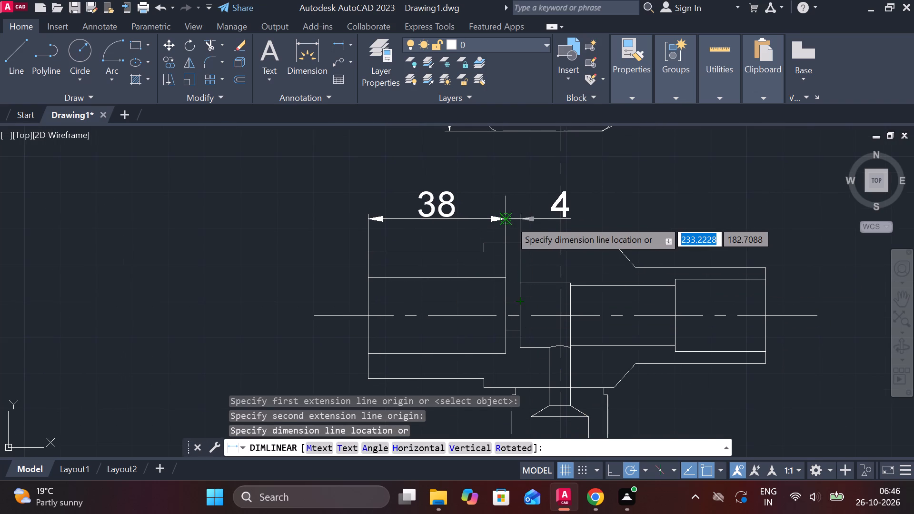
left_click(510, 220)
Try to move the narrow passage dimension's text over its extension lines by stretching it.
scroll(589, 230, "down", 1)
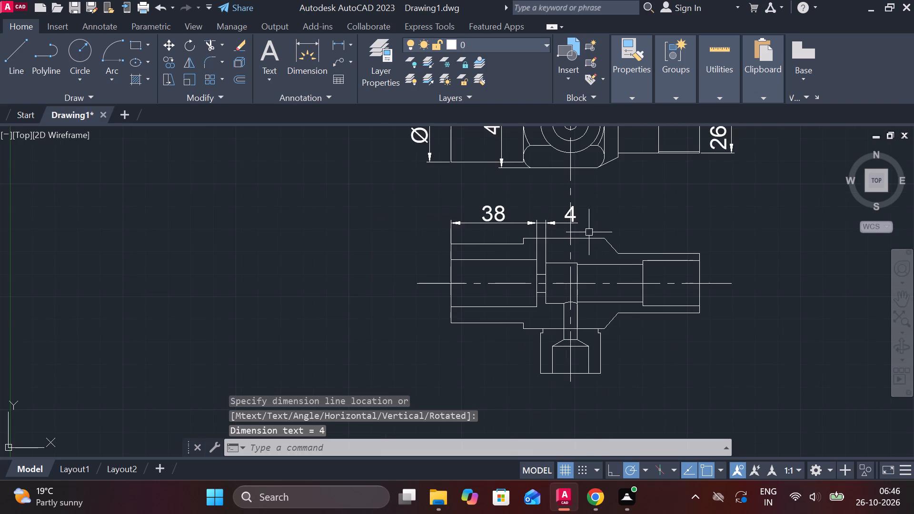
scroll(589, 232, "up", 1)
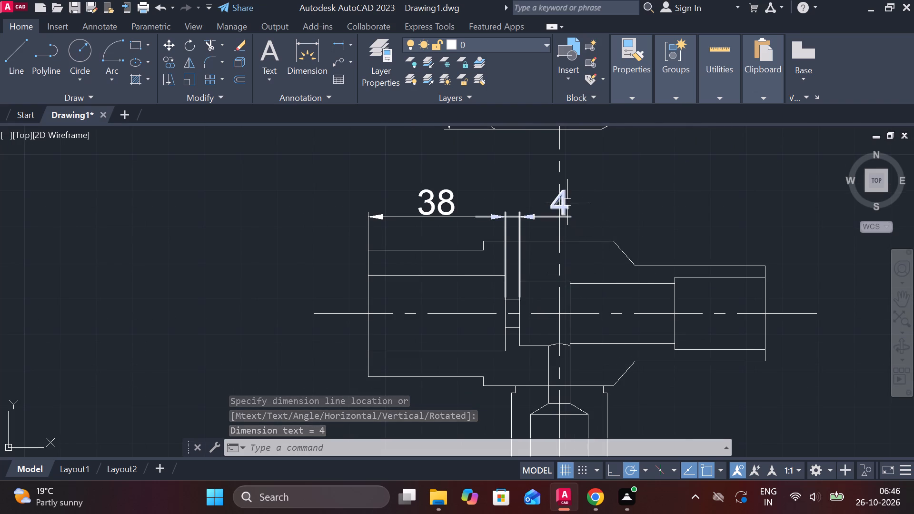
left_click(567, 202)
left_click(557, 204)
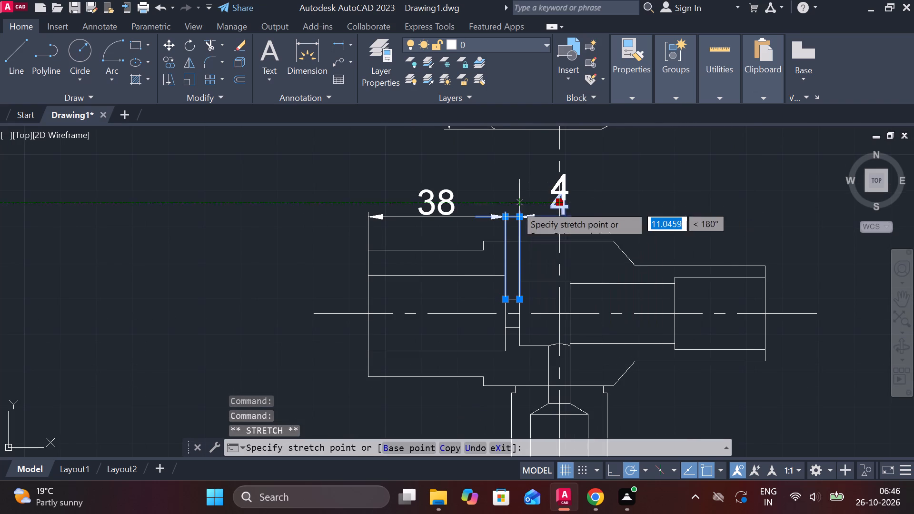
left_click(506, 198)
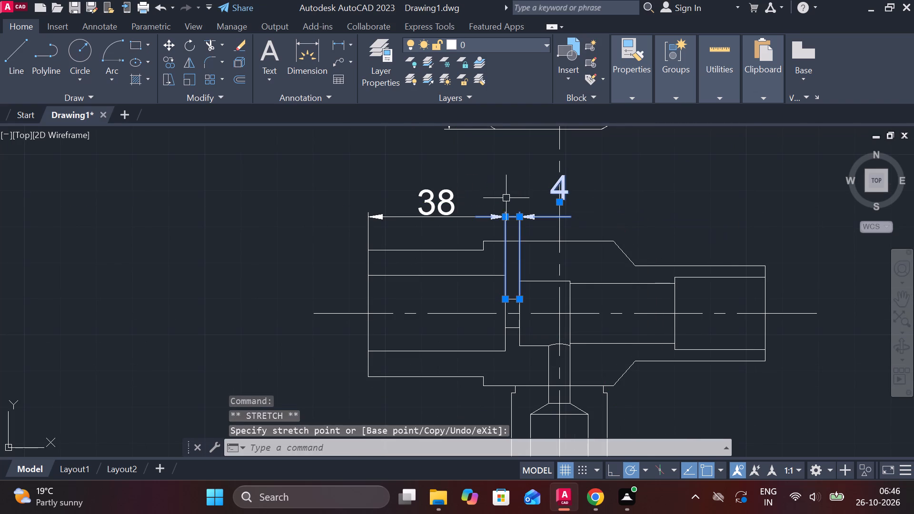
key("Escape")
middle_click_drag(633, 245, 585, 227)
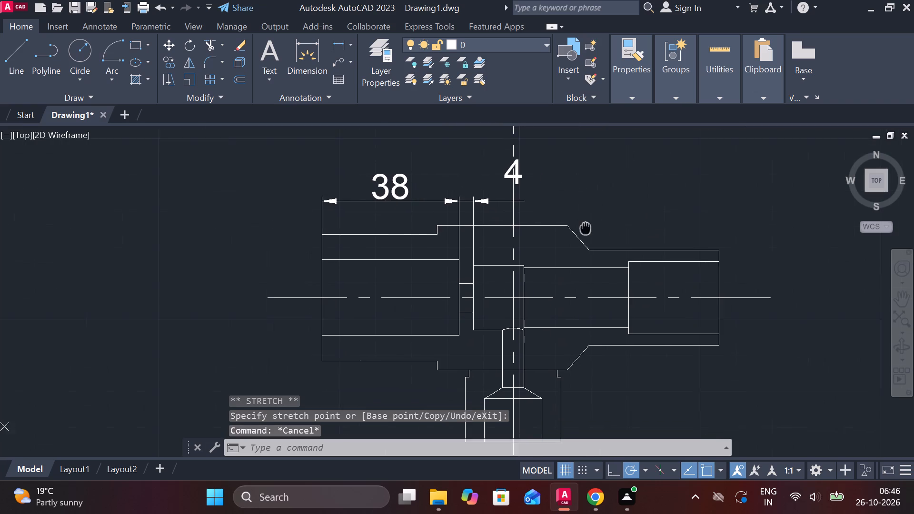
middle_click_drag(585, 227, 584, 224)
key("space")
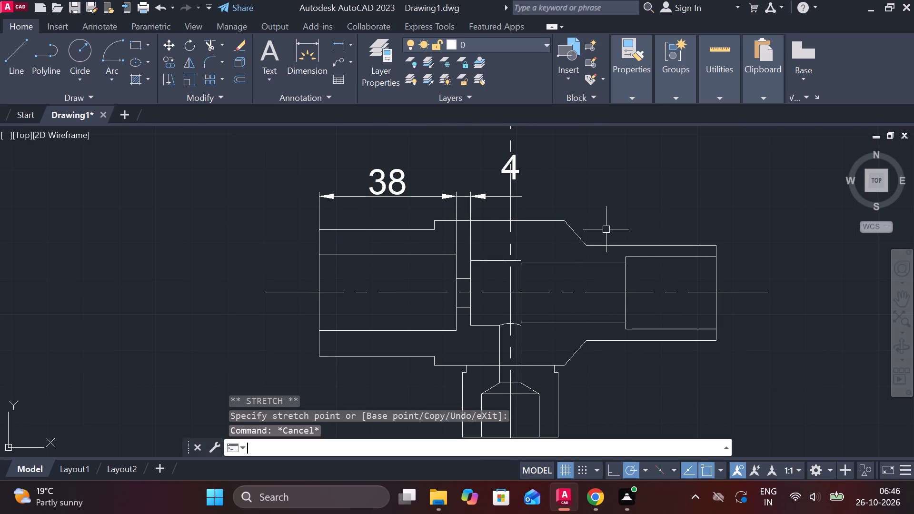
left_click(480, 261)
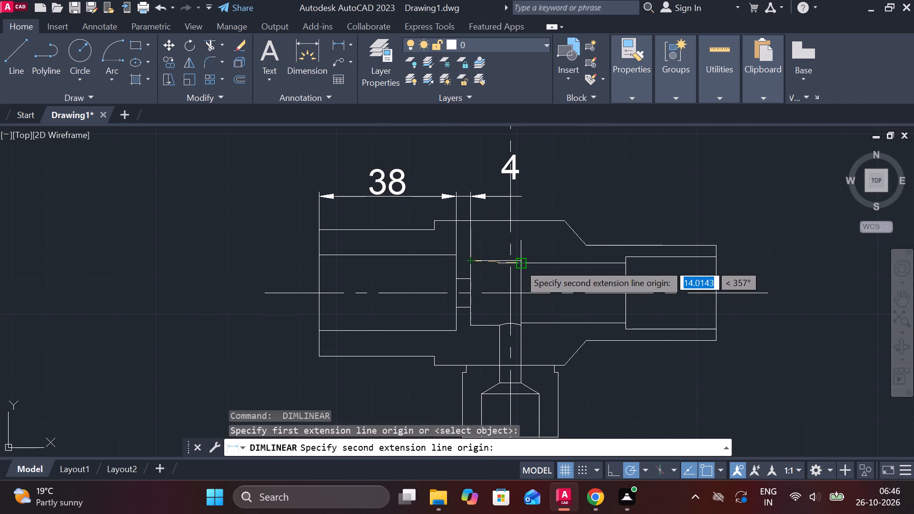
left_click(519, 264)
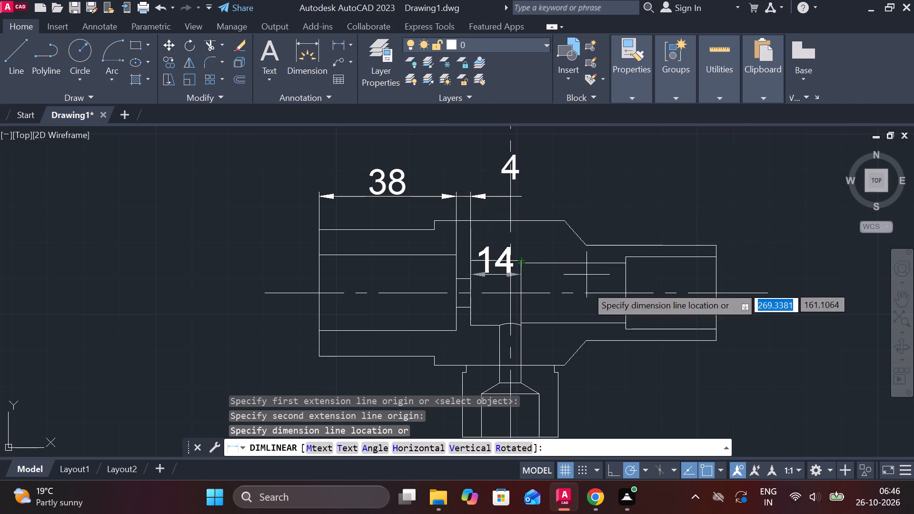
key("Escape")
Move only the text of the narrow passage's 4 dimension to sit between and above its extension lines.
left_click(514, 170)
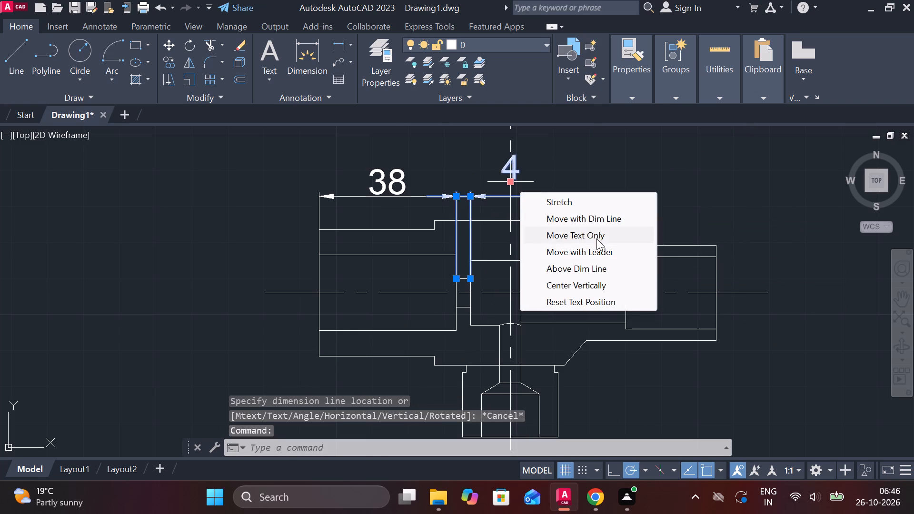
left_click(599, 240)
scroll(467, 195, "up", 3)
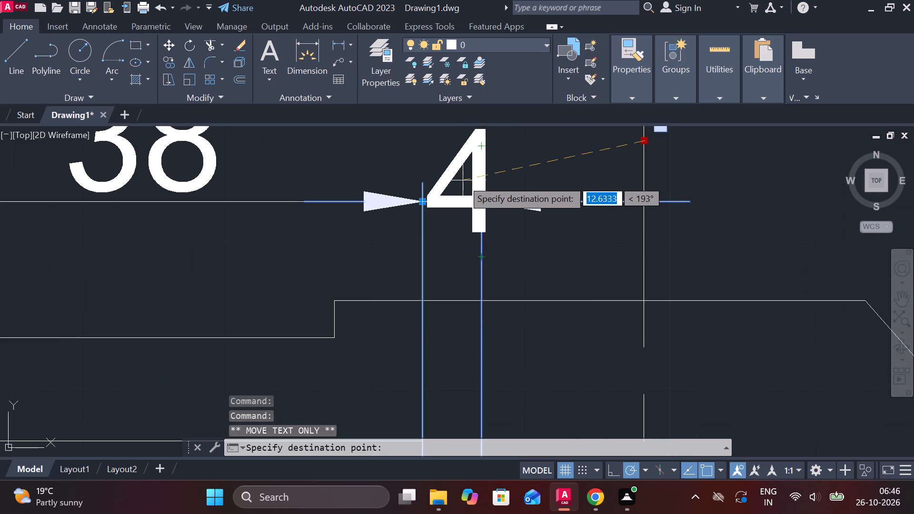
left_click(453, 150)
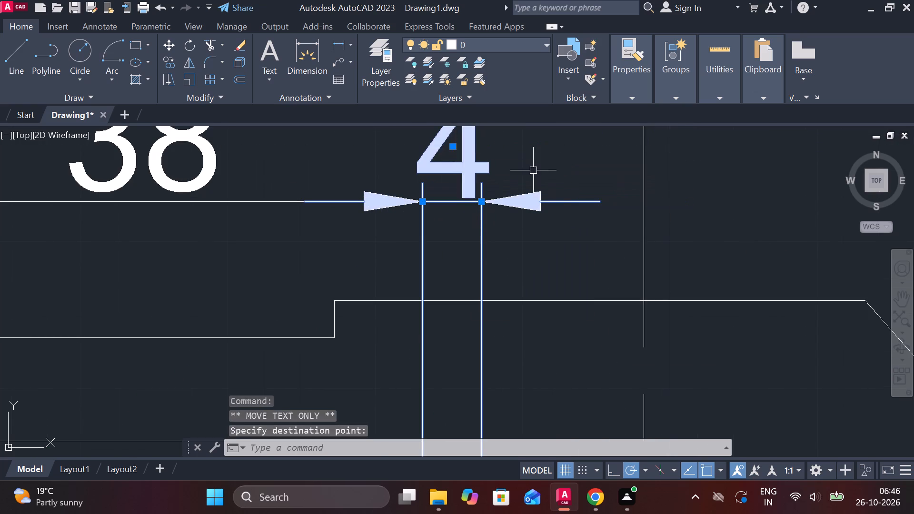
key("Escape")
Add a horizontal linear dimension for the central chamber's width in the sectioned view, in line with the narrow passage dimension.
scroll(587, 202, "down", 1)
scroll(619, 236, "down", 1)
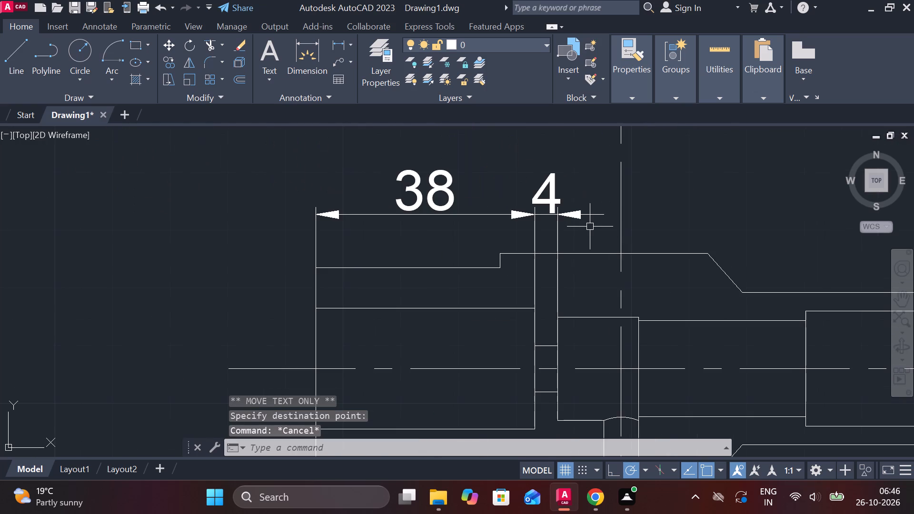
scroll(590, 227, "down", 1)
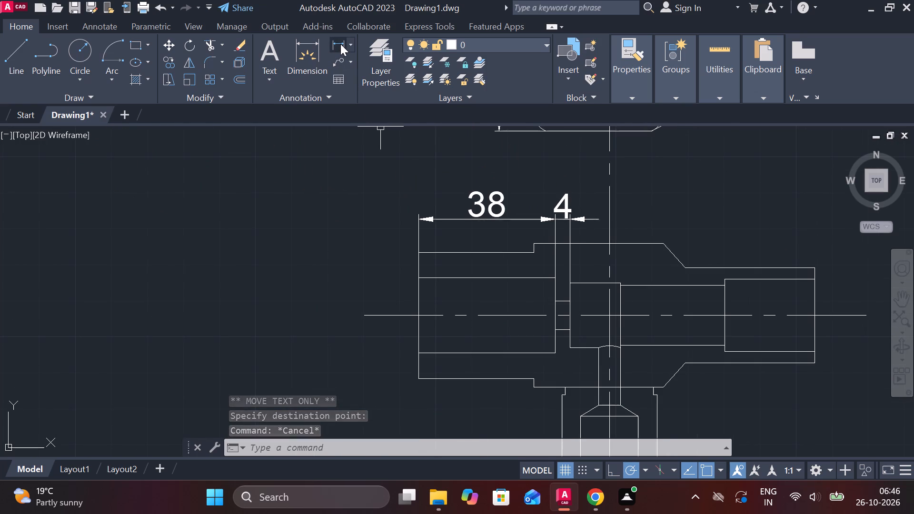
left_click(340, 44)
left_click(571, 278)
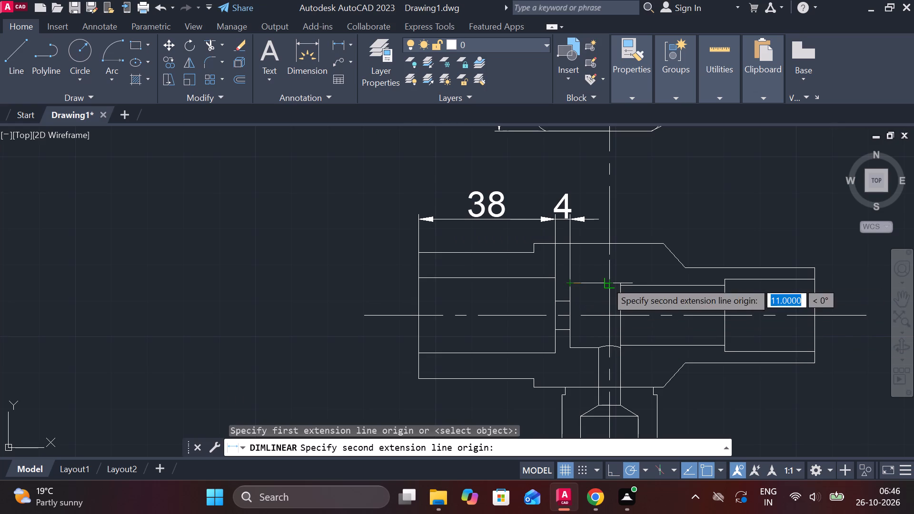
left_click(622, 283)
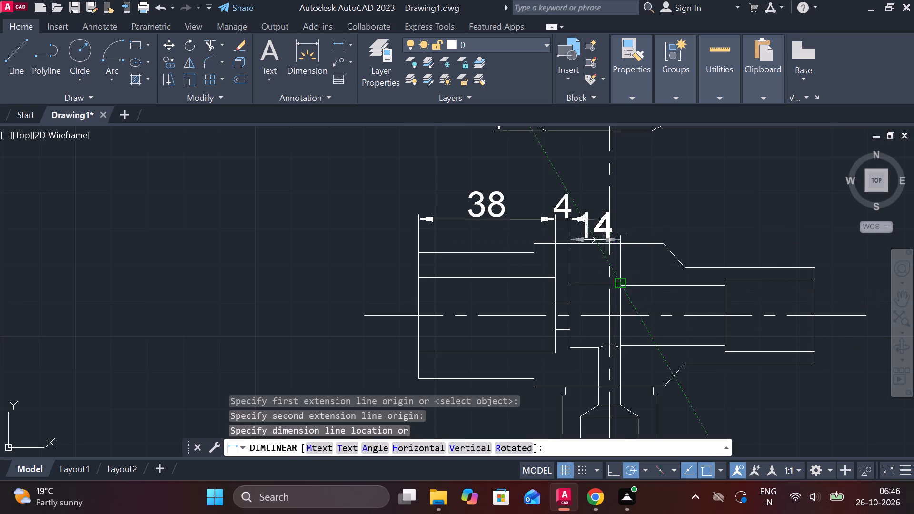
scroll(574, 223, "up", 2)
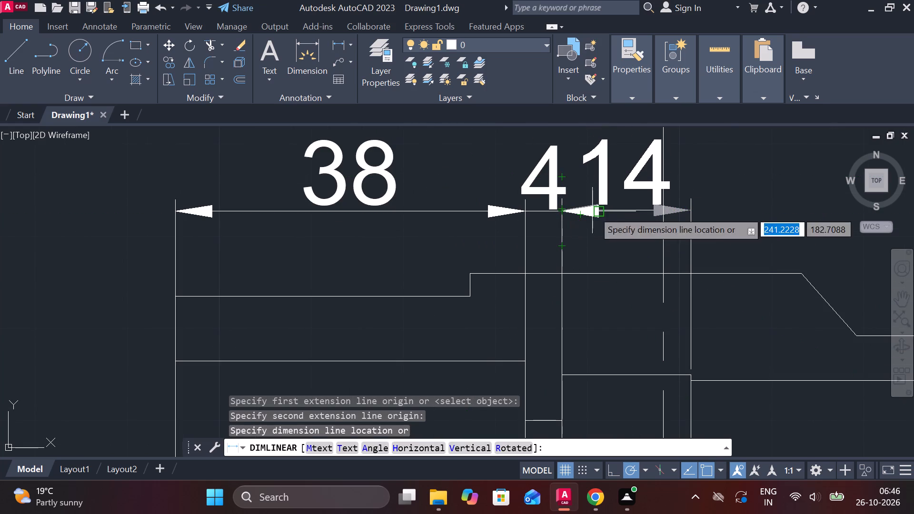
left_click(660, 210)
Add a horizontal linear dimension for the middle bore's length between central chamber and end counterbore, in line with the chamber width dimension.
scroll(684, 209, "down", 1)
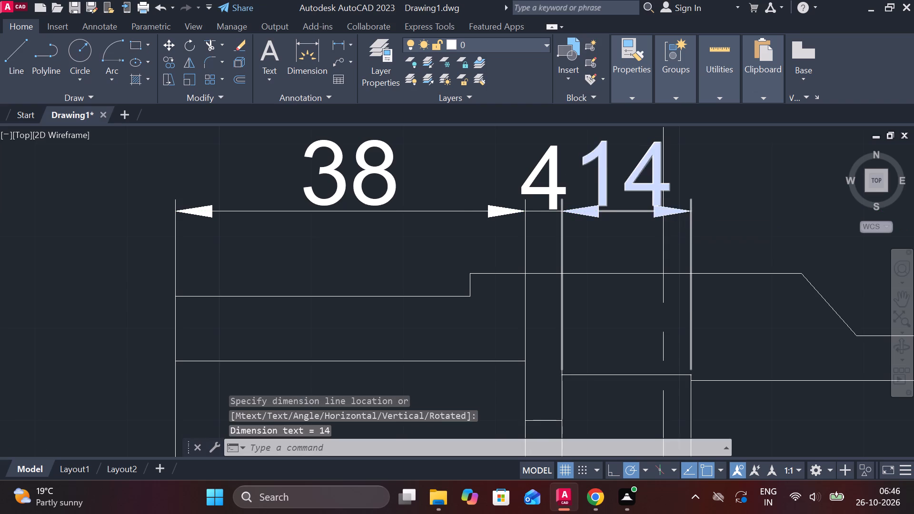
scroll(700, 218, "down", 2)
middle_click_drag(739, 243, 545, 238)
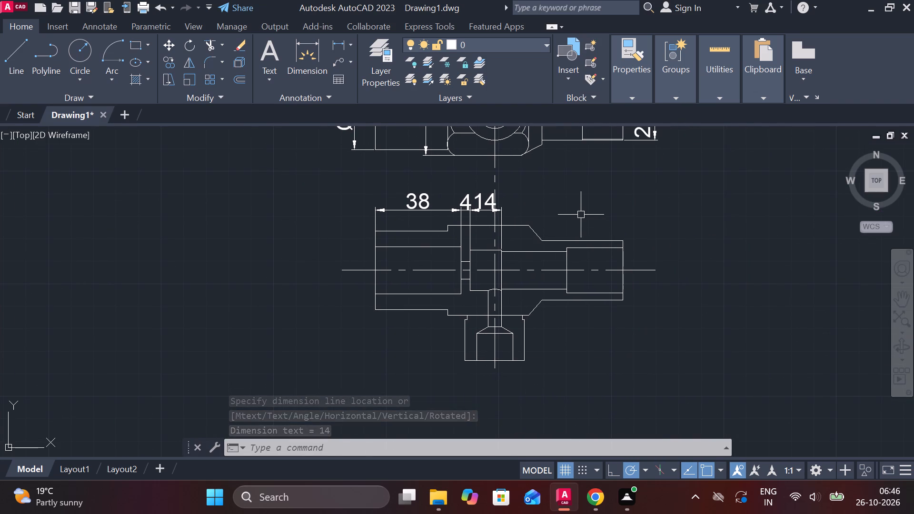
scroll(489, 226, "up", 2)
key("space")
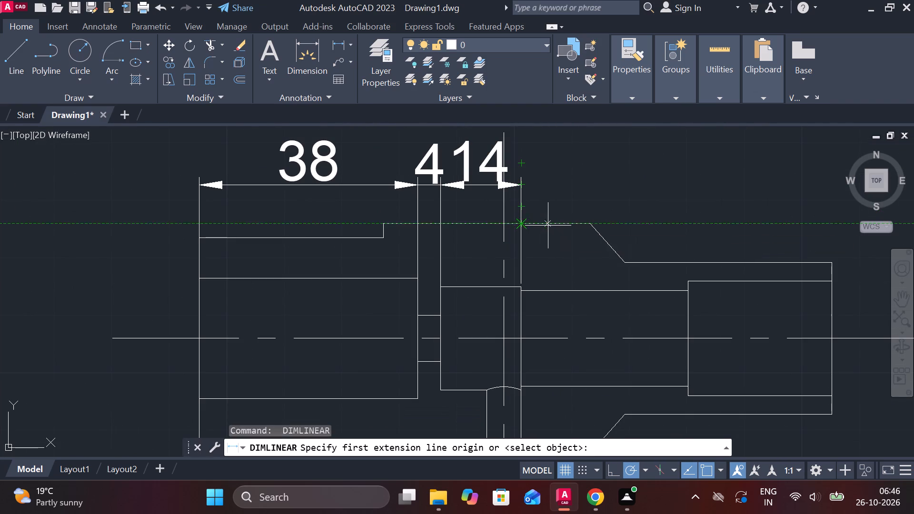
scroll(554, 227, "down", 1)
left_click(648, 260)
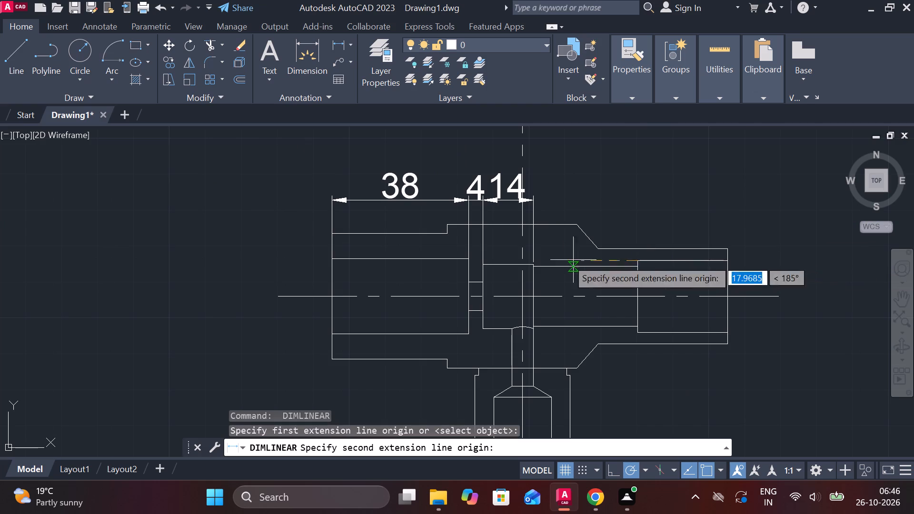
left_click(529, 259)
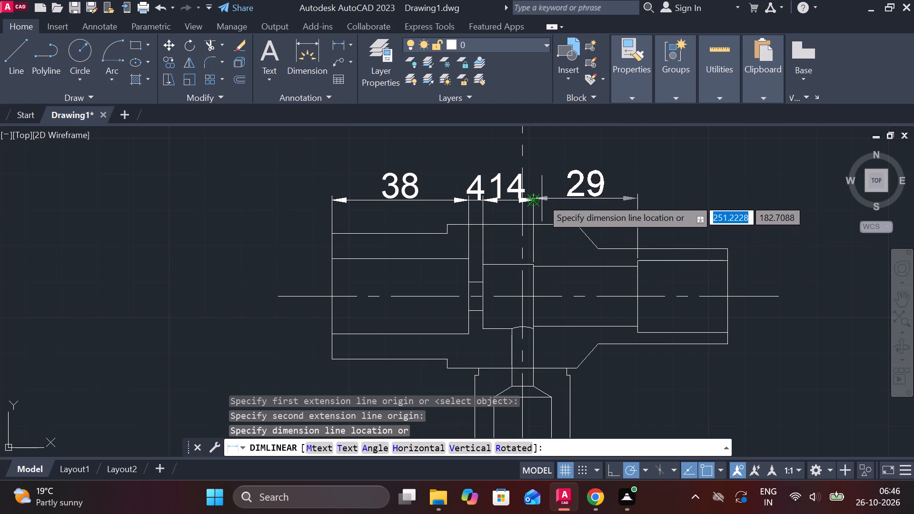
left_click(541, 200)
Add a horizontal linear dimension for the counterbore depth at the narrow end, in line with the middle bore length dimension.
scroll(662, 207, "down", 1)
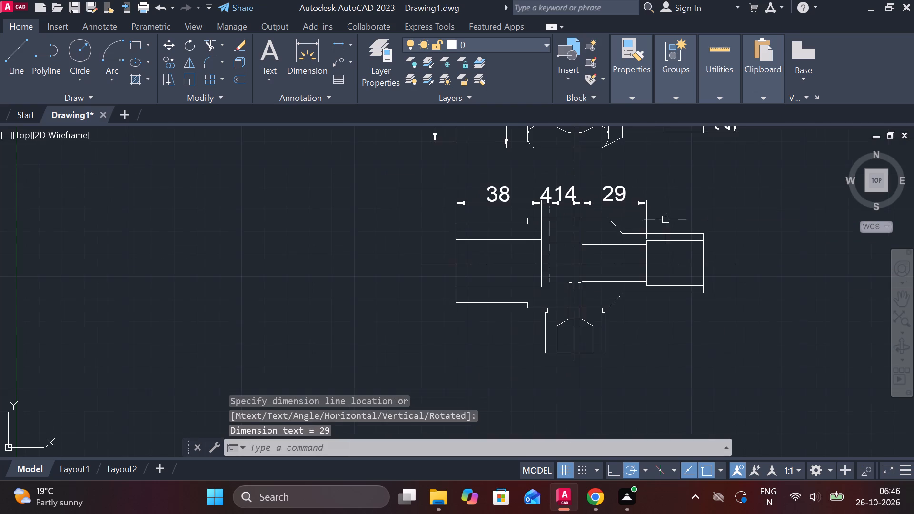
middle_click_drag(663, 222, 578, 222)
scroll(607, 227, "up", 1)
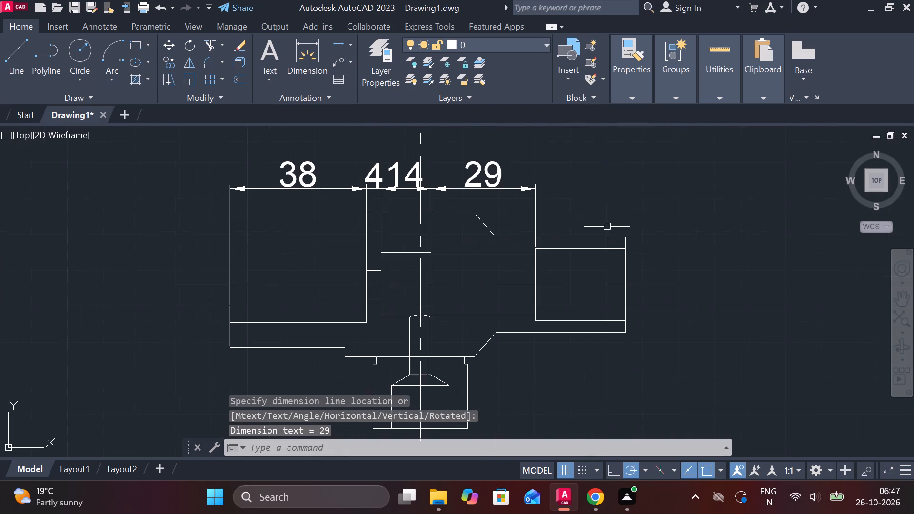
key("space")
left_click(540, 231)
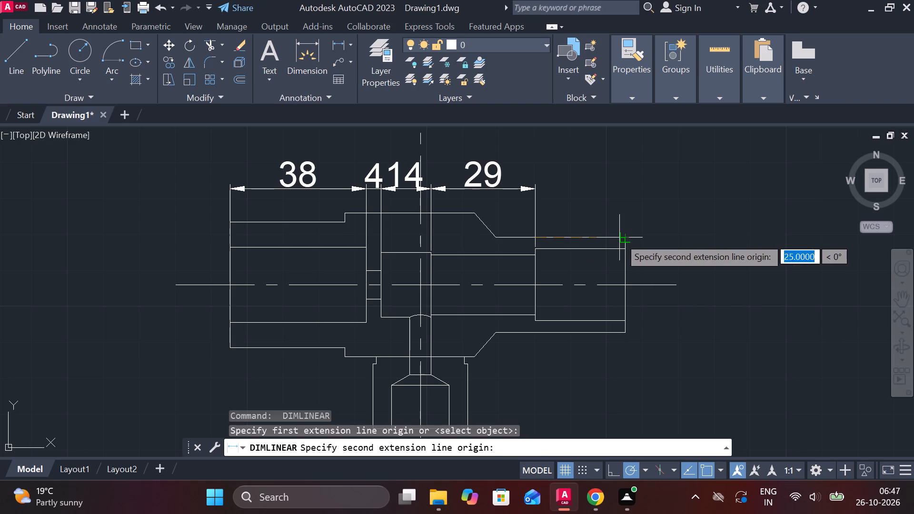
left_click(619, 237)
left_click(537, 192)
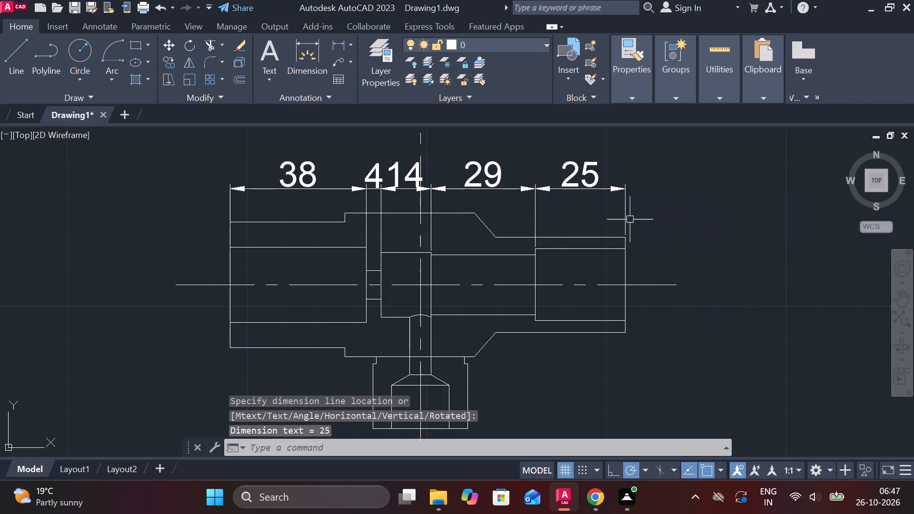
Add a vertical linear dimension for the middle bore's diameter in the sectioned view, placed beyond the narrow end face.
scroll(645, 236, "down", 1)
middle_click_drag(660, 265, 607, 255)
key("space")
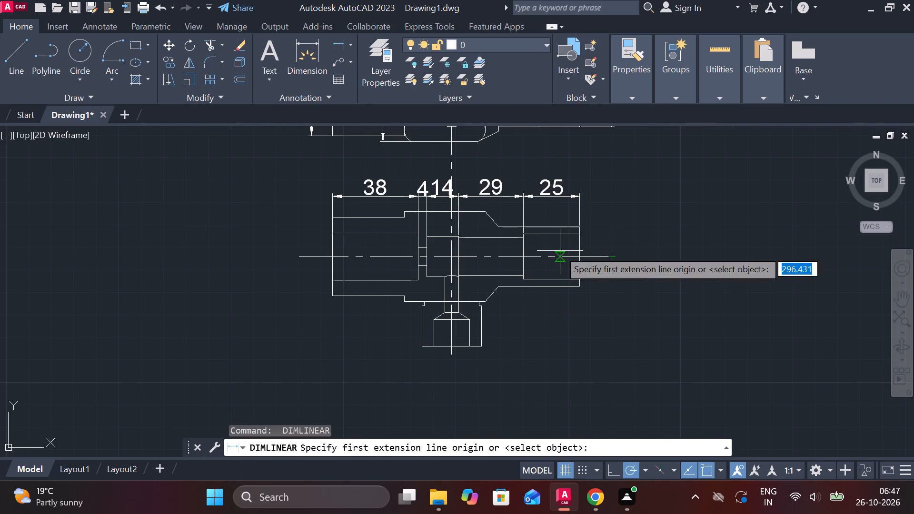
scroll(559, 250, "up", 2)
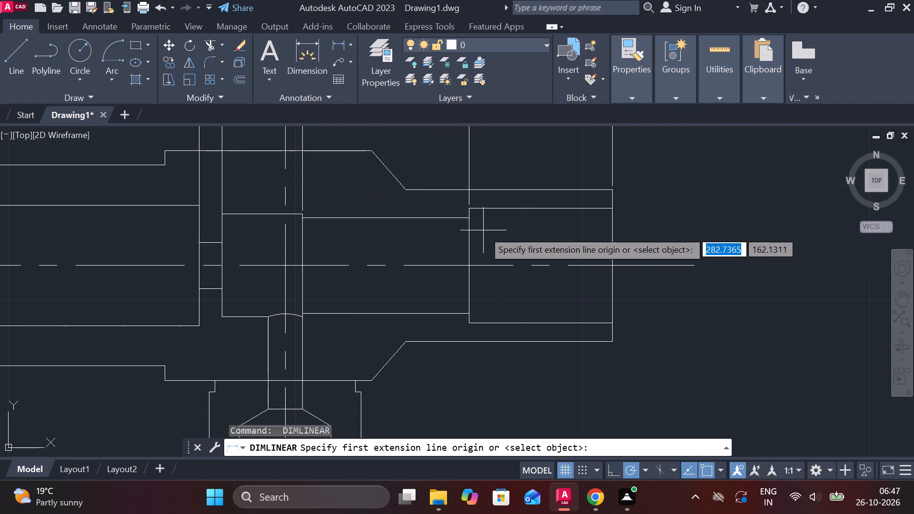
left_click(467, 215)
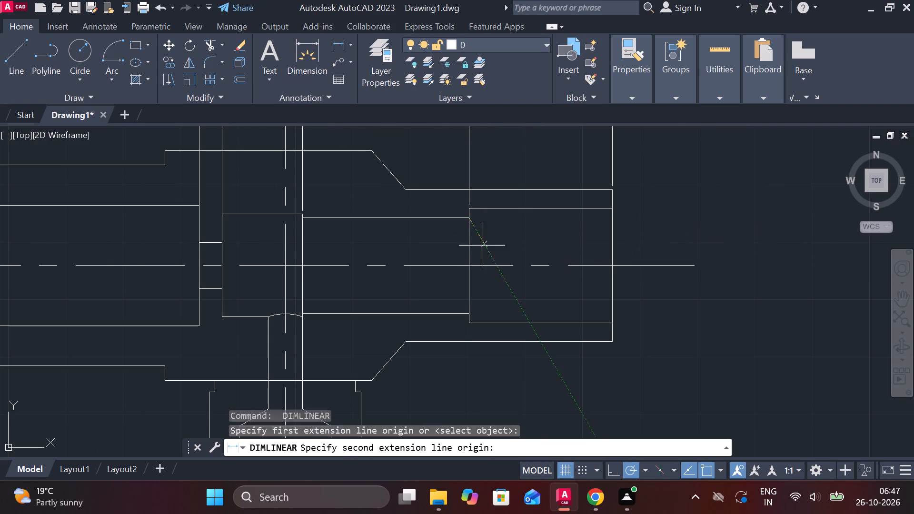
left_click(466, 315)
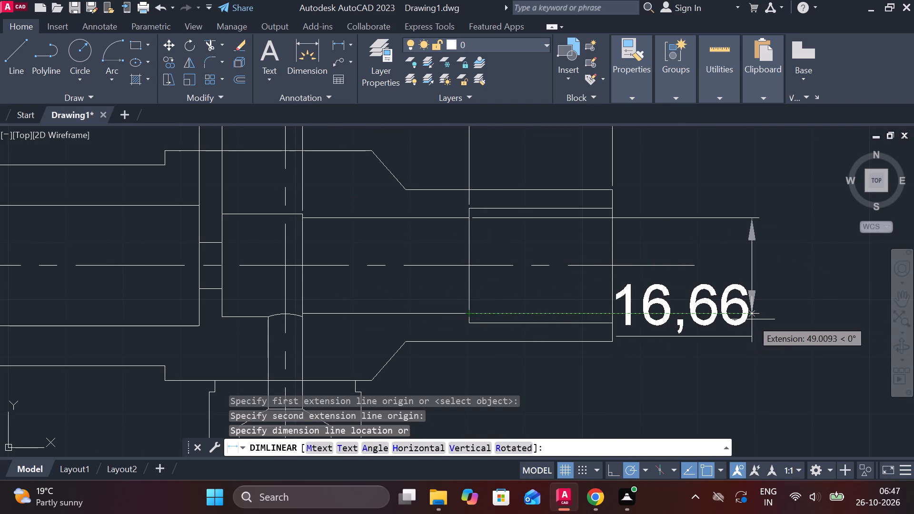
left_click(752, 319)
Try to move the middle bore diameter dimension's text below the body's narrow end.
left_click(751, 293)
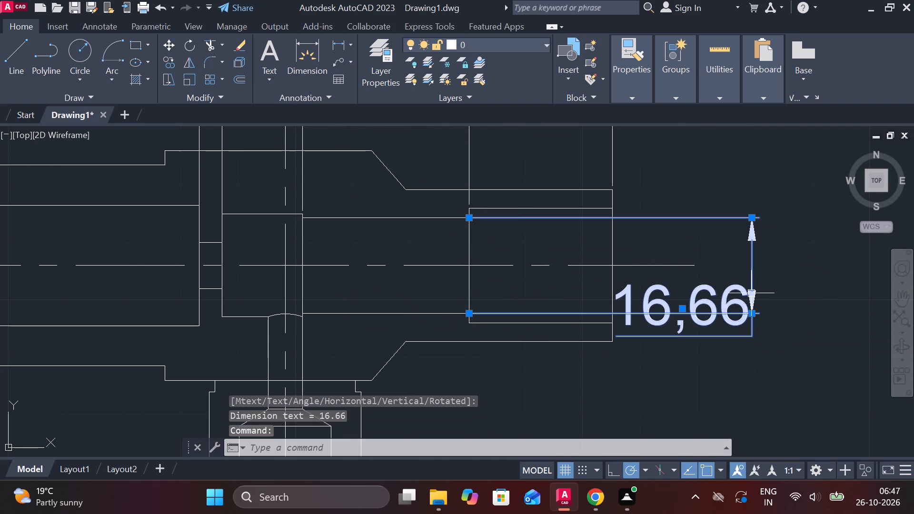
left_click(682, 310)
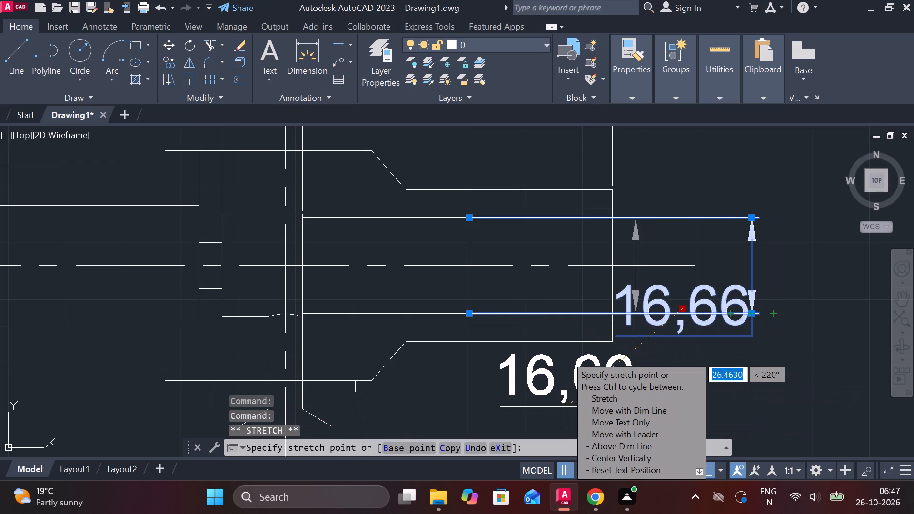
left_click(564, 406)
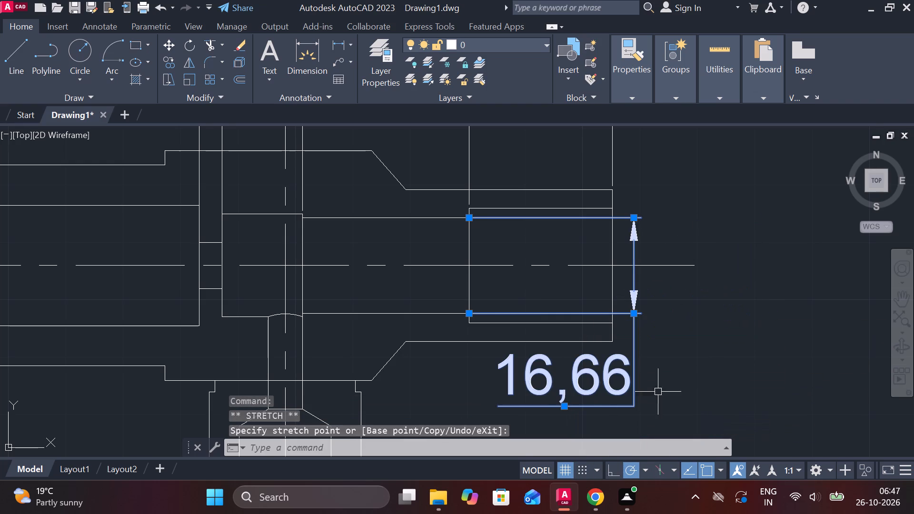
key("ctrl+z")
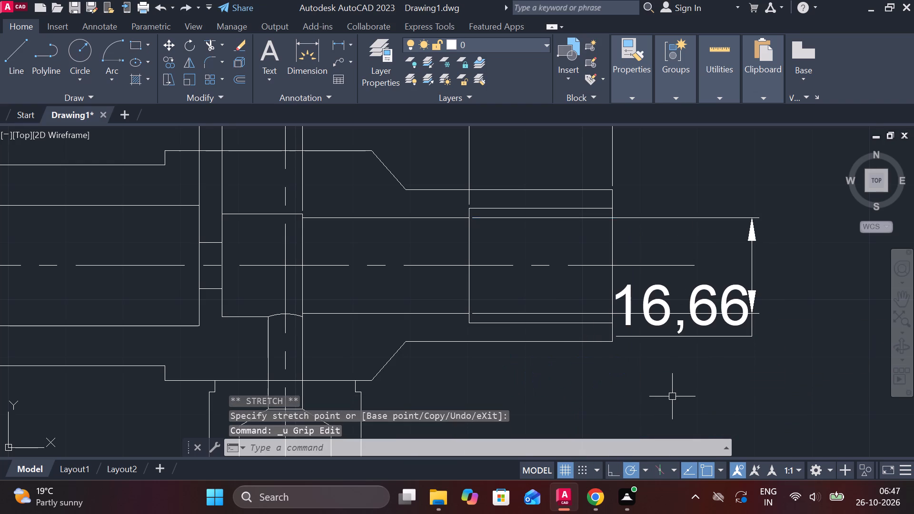
Move the middle bore's diameter dimension closer to the end face, with its text outside above the extension lines.
left_click(712, 309)
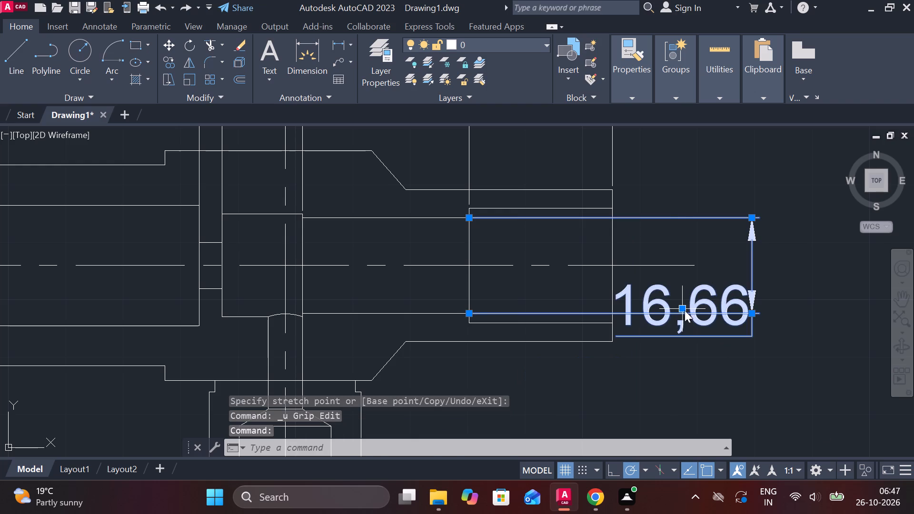
left_click(685, 310)
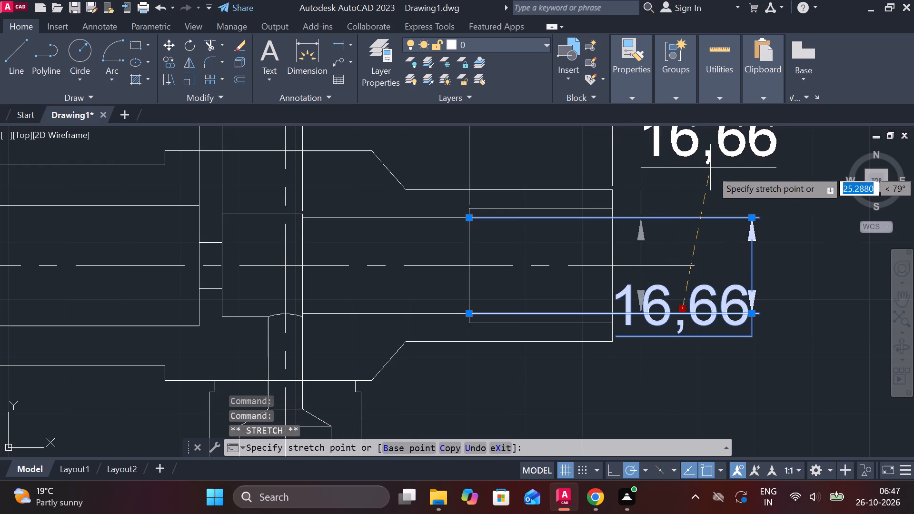
left_click(711, 170)
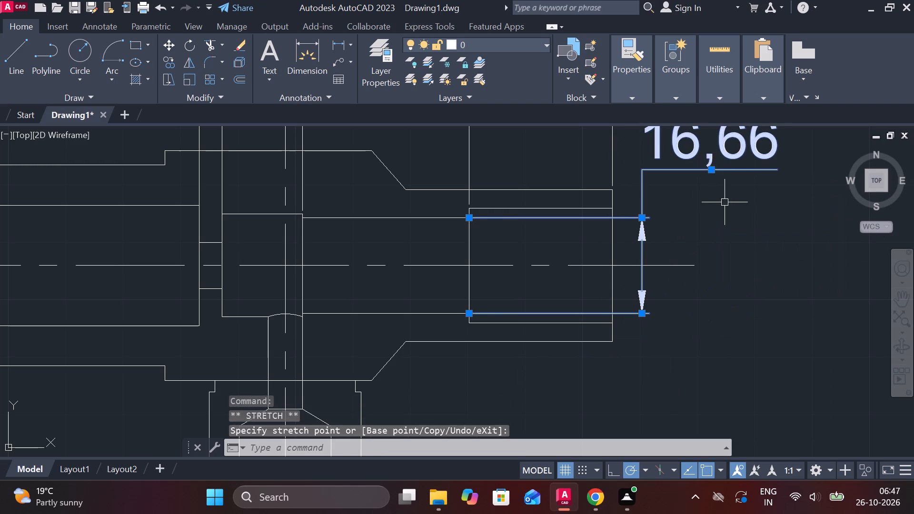
key("Escape")
Add a vertical linear dimension for the narrow end's counterbore diameter, placed outside the middle bore diameter dimension.
left_click(336, 36)
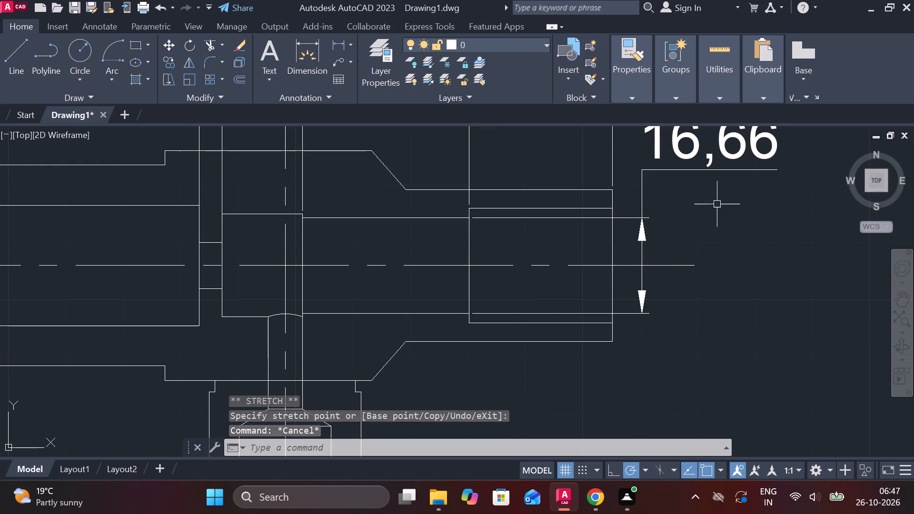
left_click(332, 46)
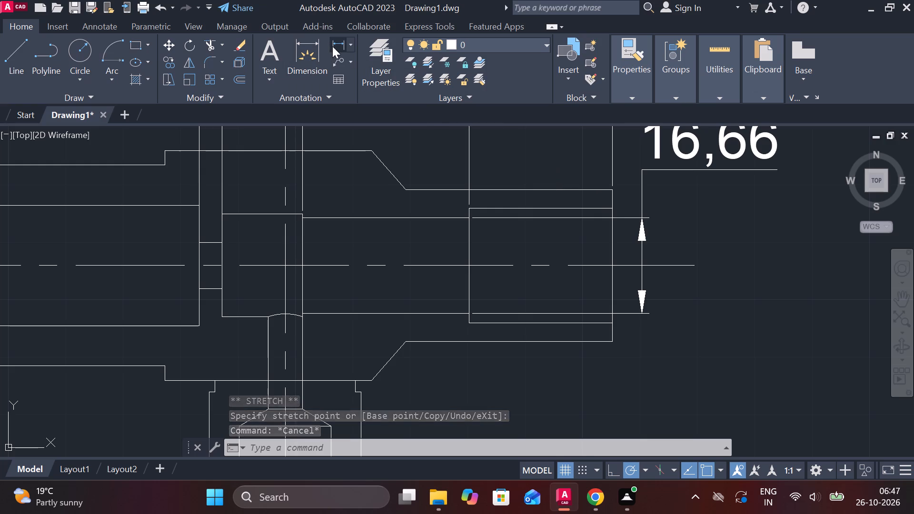
left_click(613, 203)
left_click(612, 322)
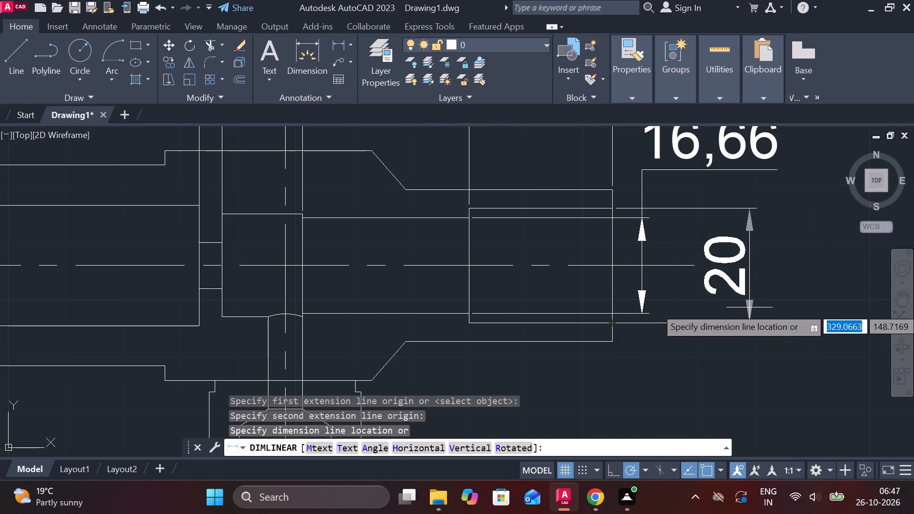
left_click(727, 307)
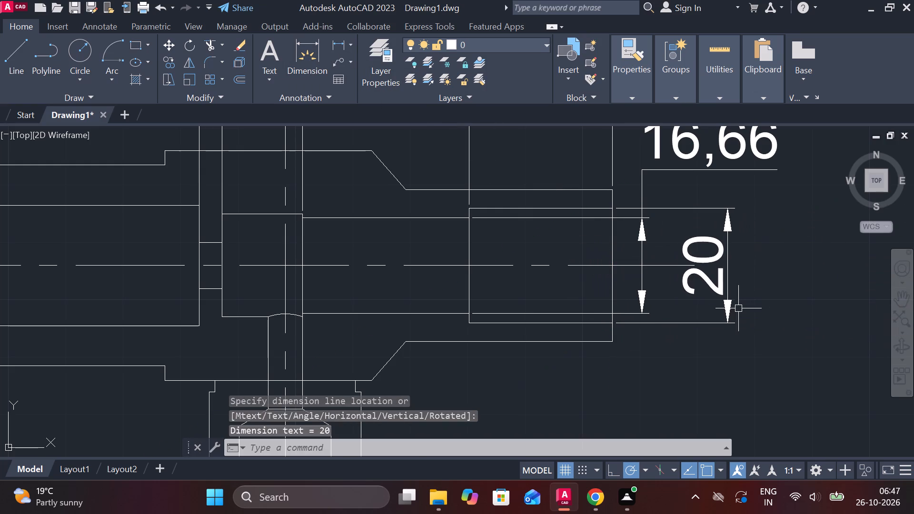
Add a diameter symbol before the text of the counterbore's 20 dimension.
scroll(775, 312, "down", 1)
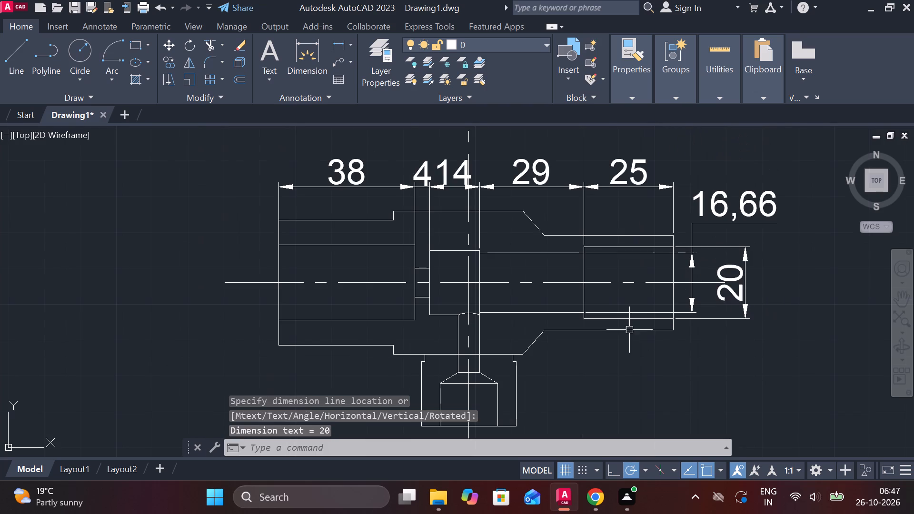
key("Escape")
double_click(732, 281)
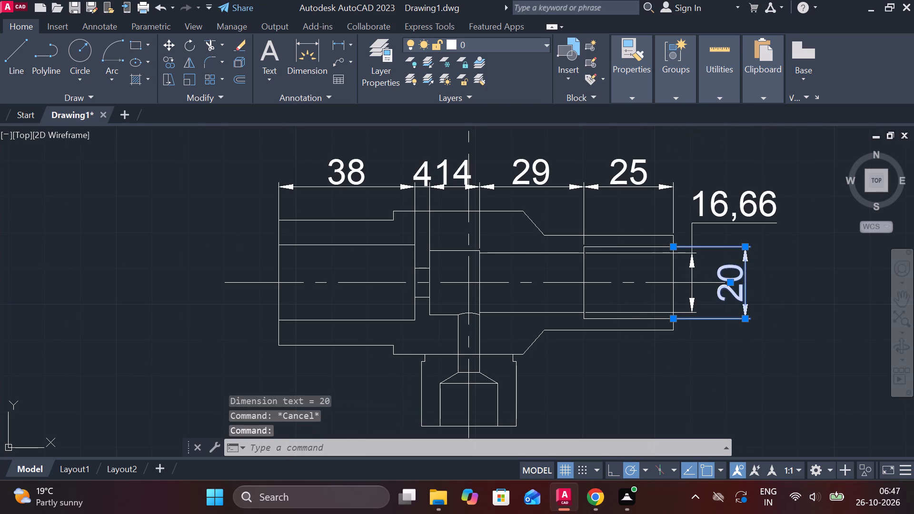
left_click(622, 80)
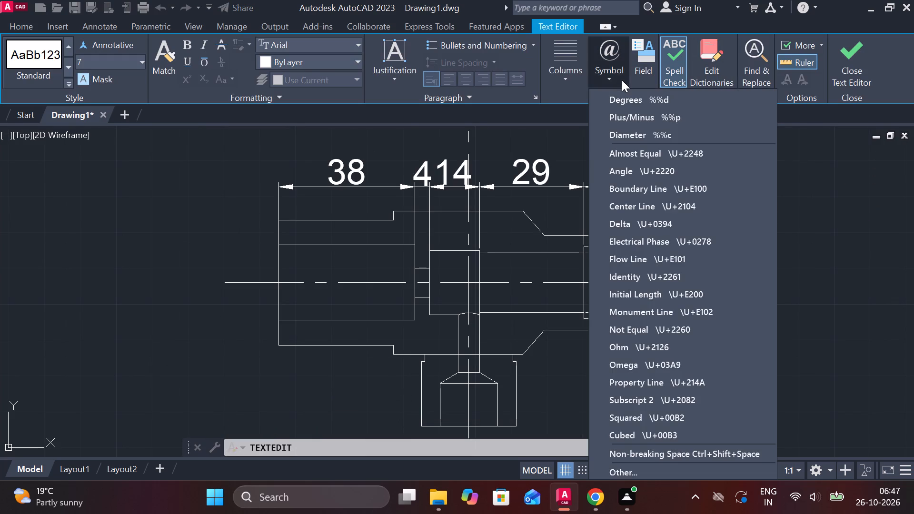
left_click(653, 129)
left_click(844, 65)
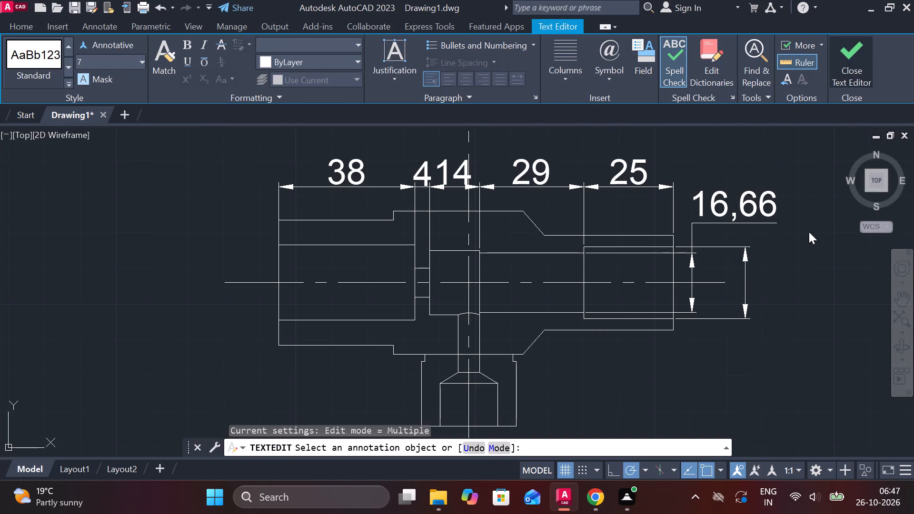
scroll(763, 304, "down", 1)
middle_click_drag(739, 347, 716, 334)
key("Escape")
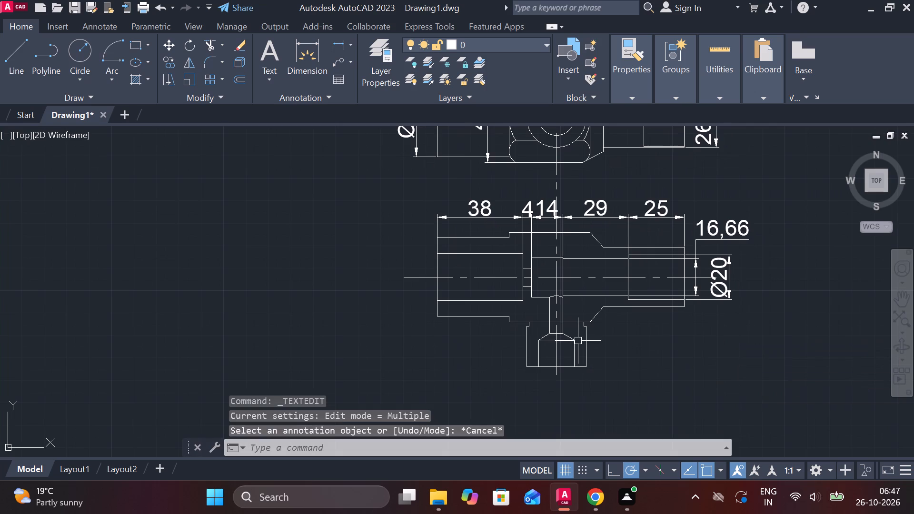
Trim away the body's lower outline where it crosses the top of the stem housing in the sectioned view.
scroll(603, 326, "up", 1)
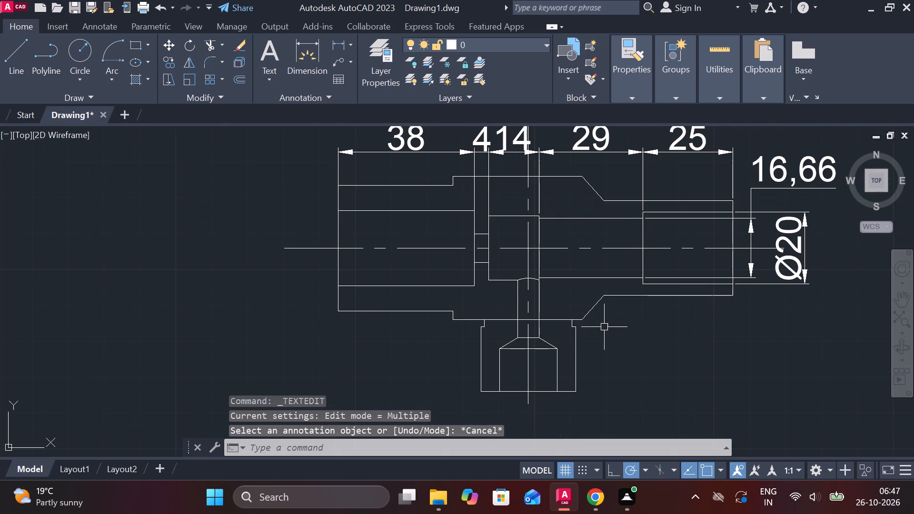
type("tr")
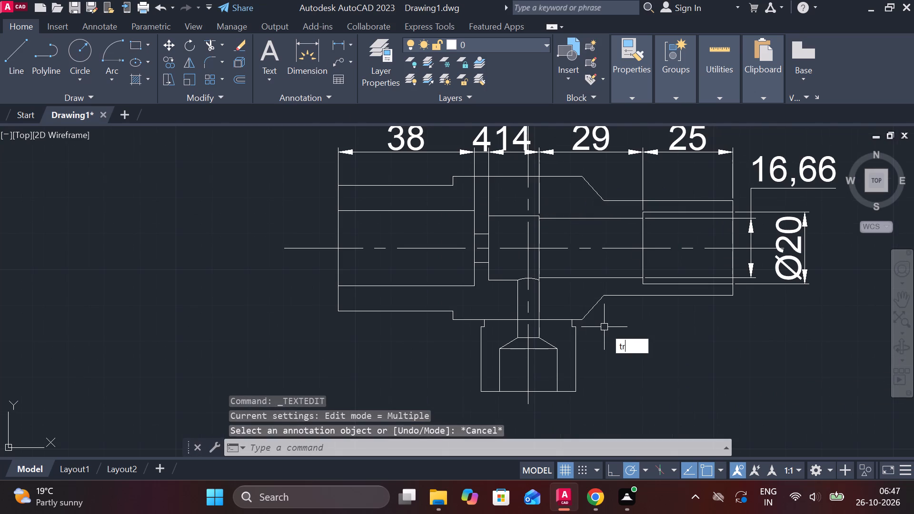
key("space")
left_click(495, 320)
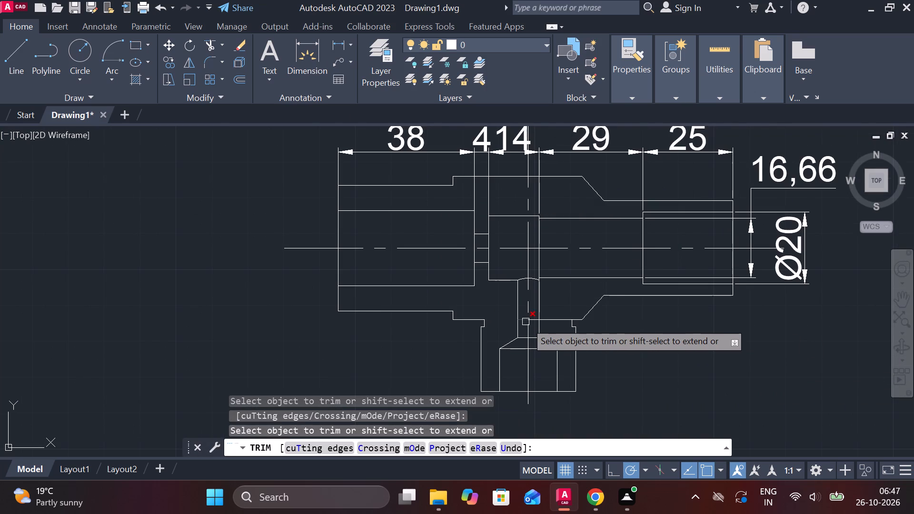
left_click(526, 322)
left_click(535, 320)
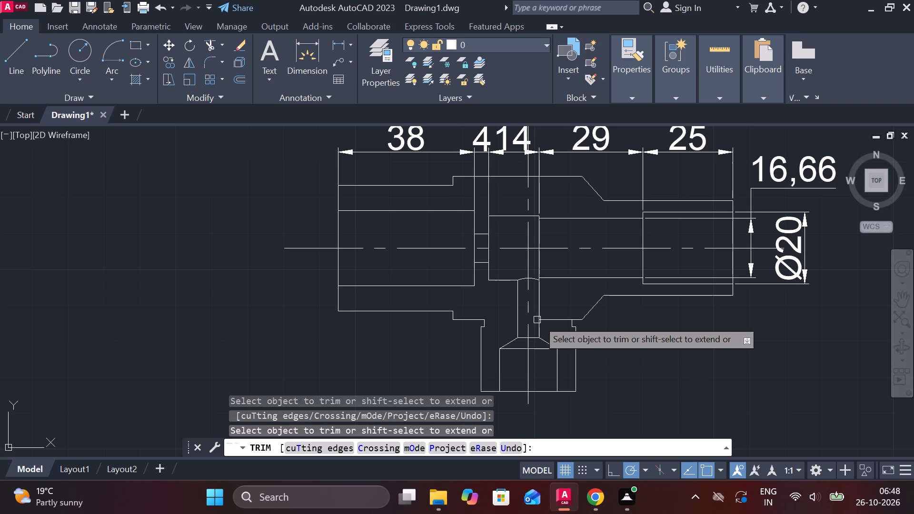
left_click(553, 322)
key("Escape")
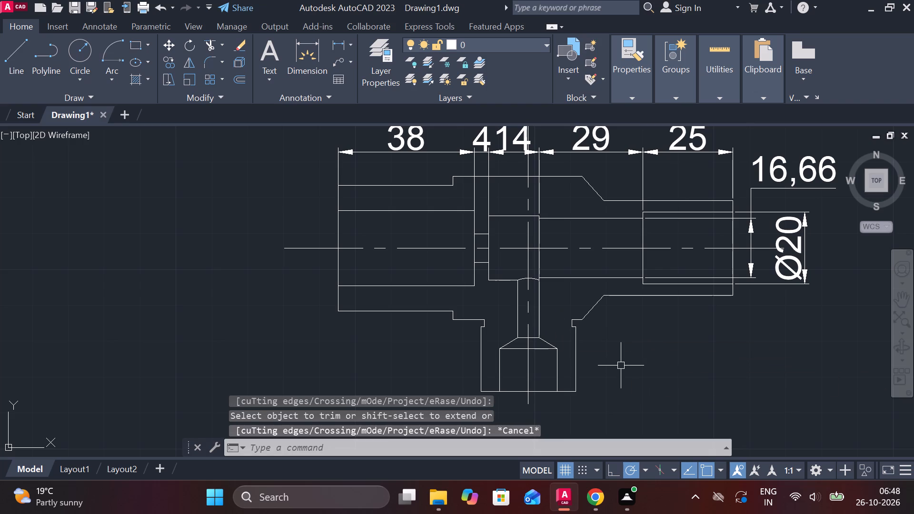
Add a vertical linear dimension from the body's horizontal centerline to the stem housing's bottom edge, placed beside the housing on the narrow-end side.
left_click(342, 41)
left_click(595, 252)
left_click(581, 391)
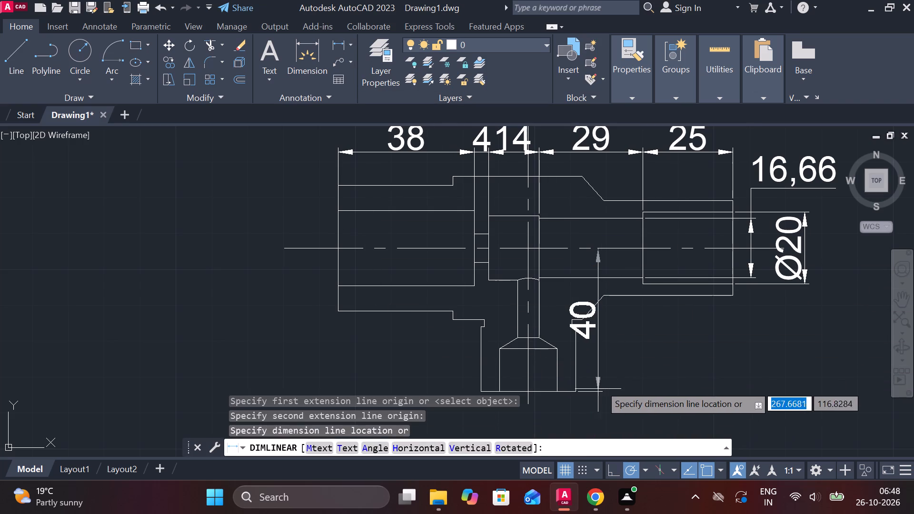
left_click(631, 356)
middle_click_drag(647, 356, 603, 348)
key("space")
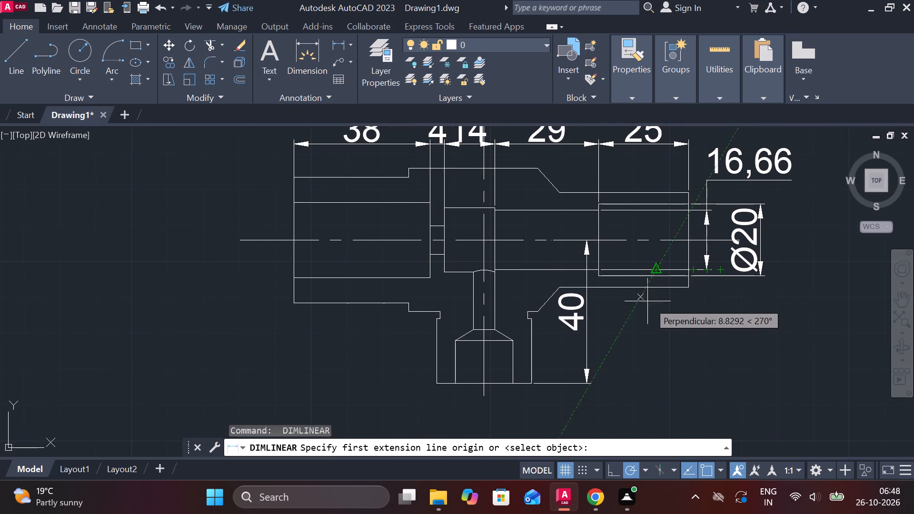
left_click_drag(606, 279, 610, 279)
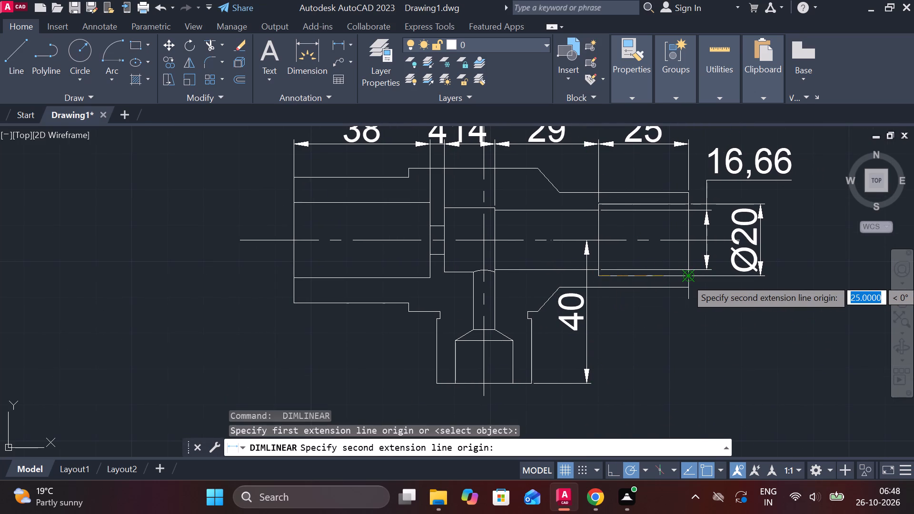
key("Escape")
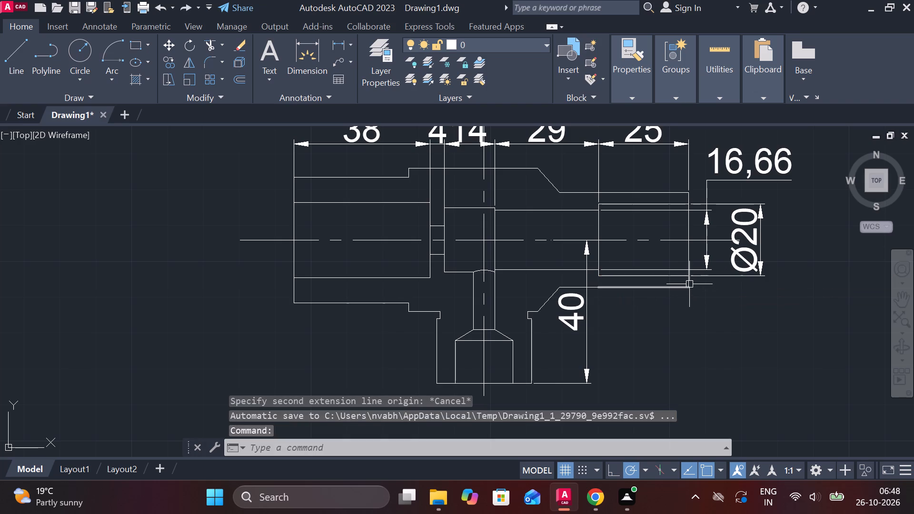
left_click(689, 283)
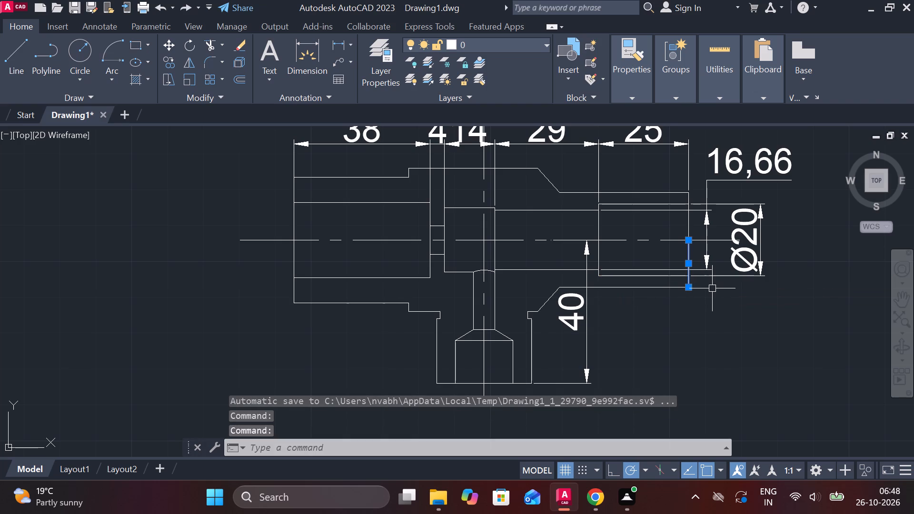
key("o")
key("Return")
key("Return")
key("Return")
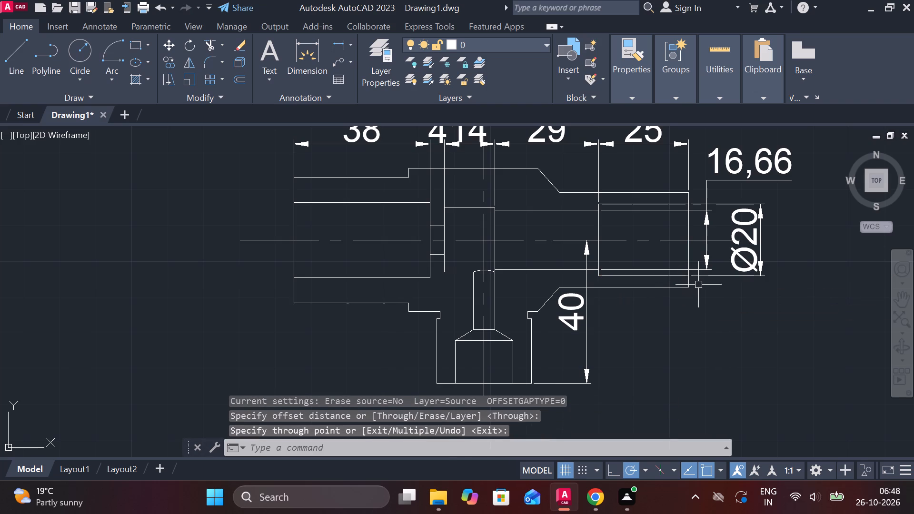
Offset the lower half of the narrow end's face line inward by 18.
left_click(686, 284)
key("o")
key("Return")
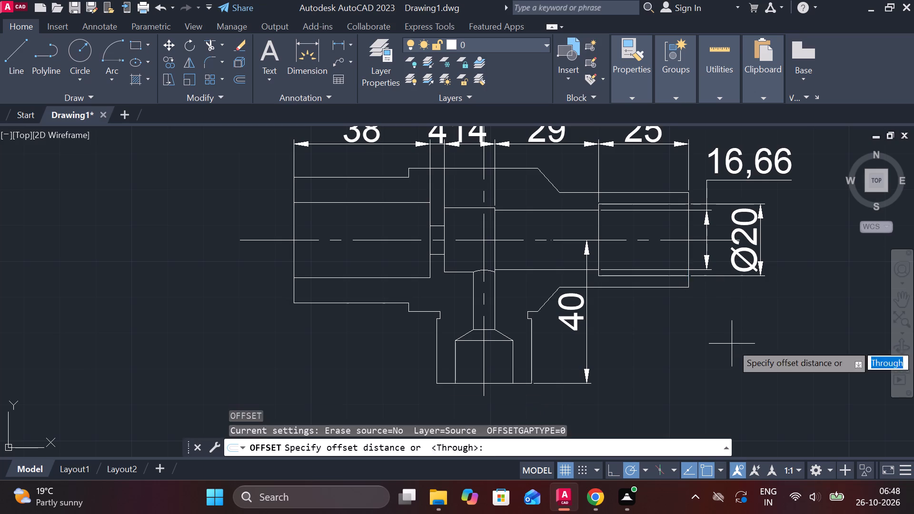
key("Return")
type("18")
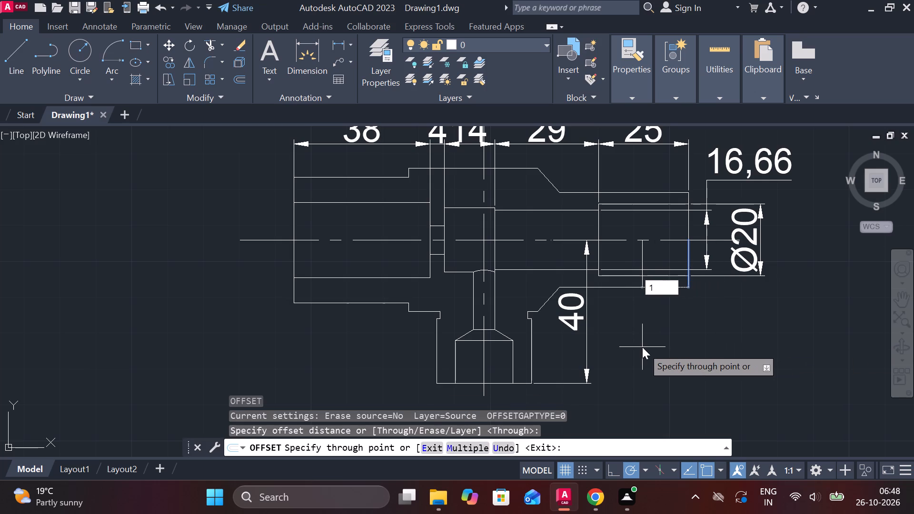
key("Return")
key("Escape")
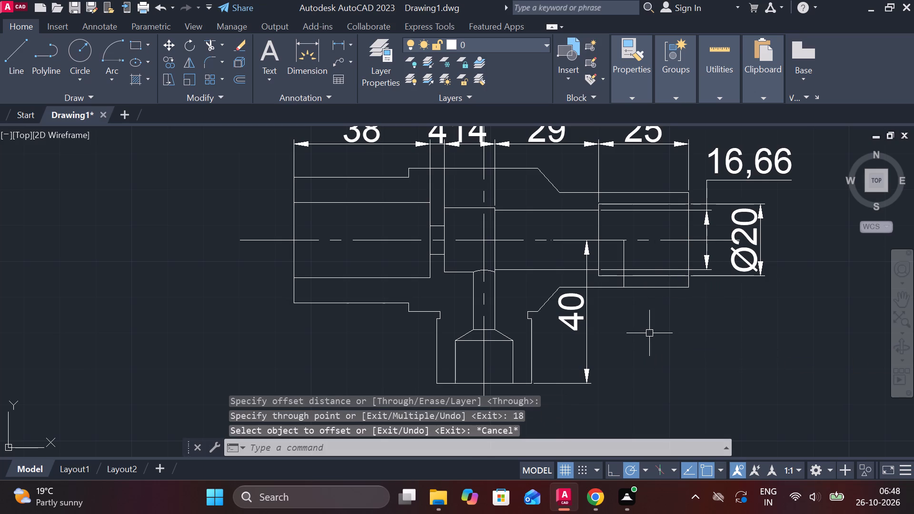
Trim the offset line inside the bore so it spans only the lower wall between counterbore and outer edge.
type("tr")
key("space")
left_click(623, 254)
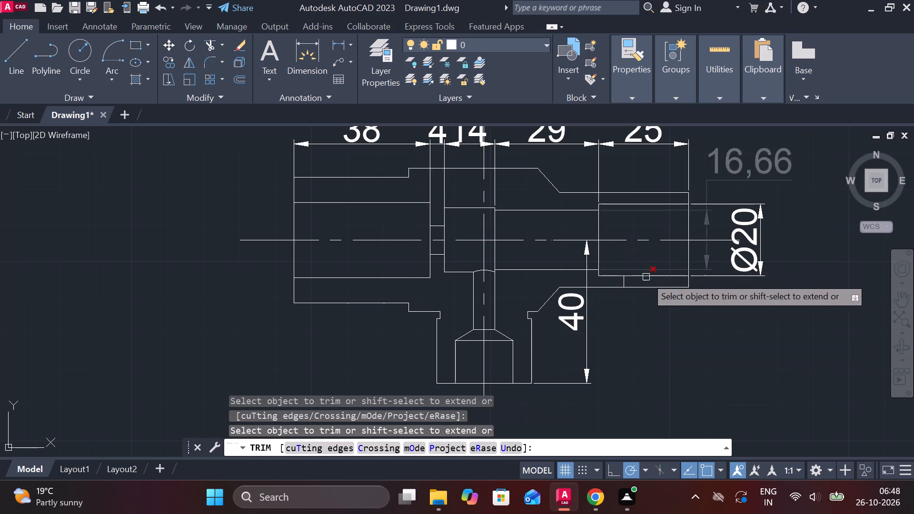
middle_click_drag(661, 306, 654, 339)
key("Escape")
Draw a line on the narrow end's face across the upper wall, from the outer corner to the counterbore edge.
scroll(652, 227, "up", 3)
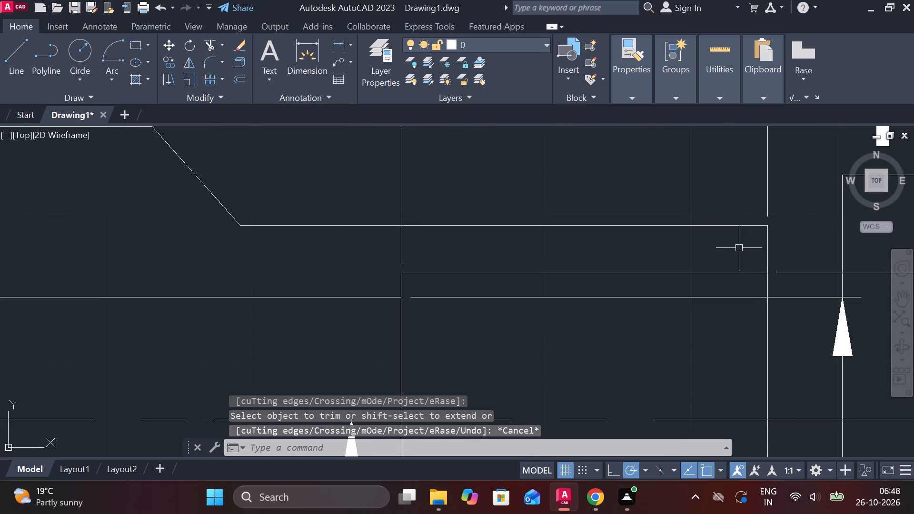
left_click(766, 244)
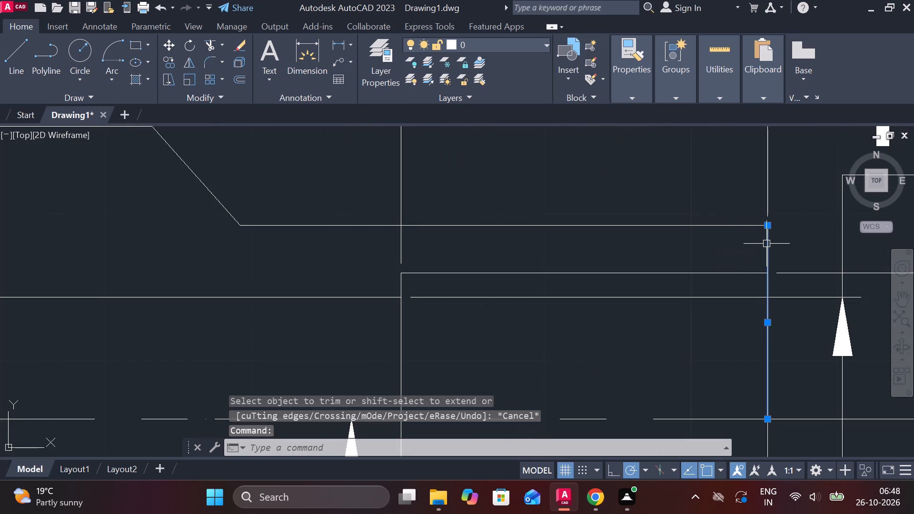
key("Escape")
key("l")
key("Return")
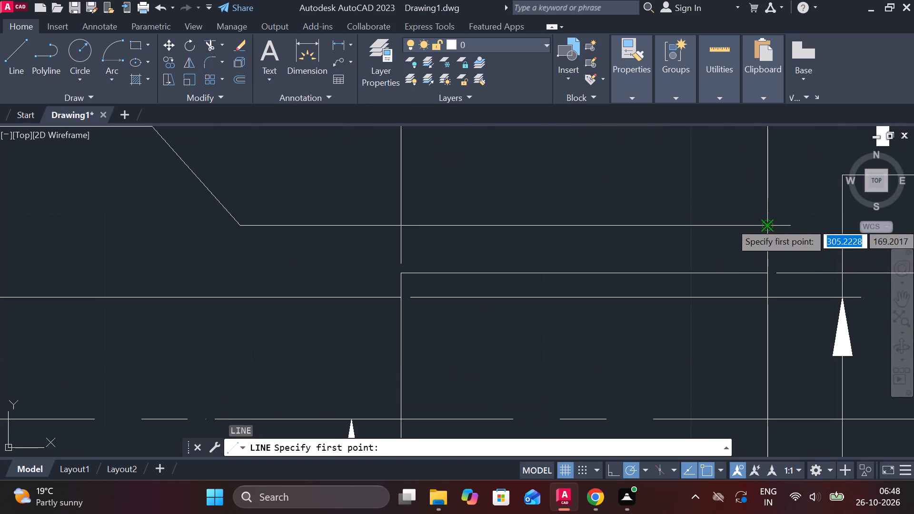
left_click(769, 222)
left_click(767, 269)
key("Escape")
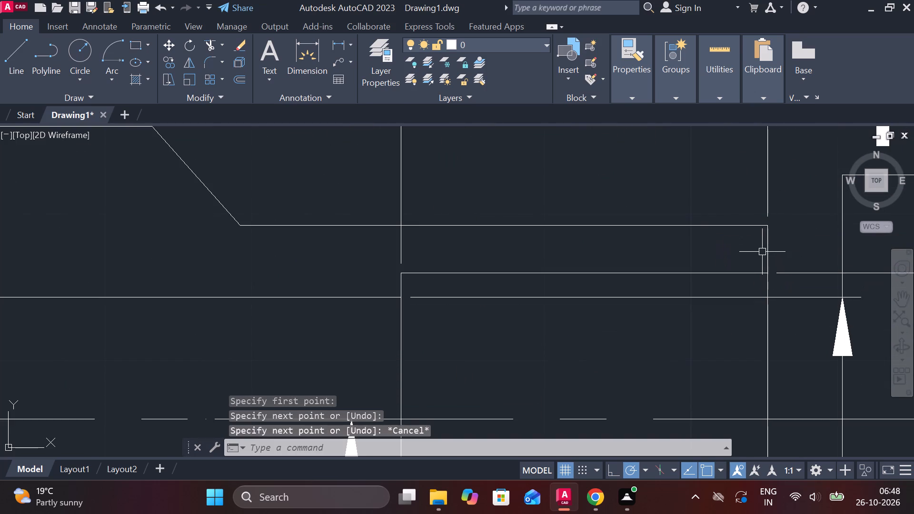
Offset the upper wall's short end-face line inward by 18.
left_click(766, 248)
key("o")
key("Return")
key("Return")
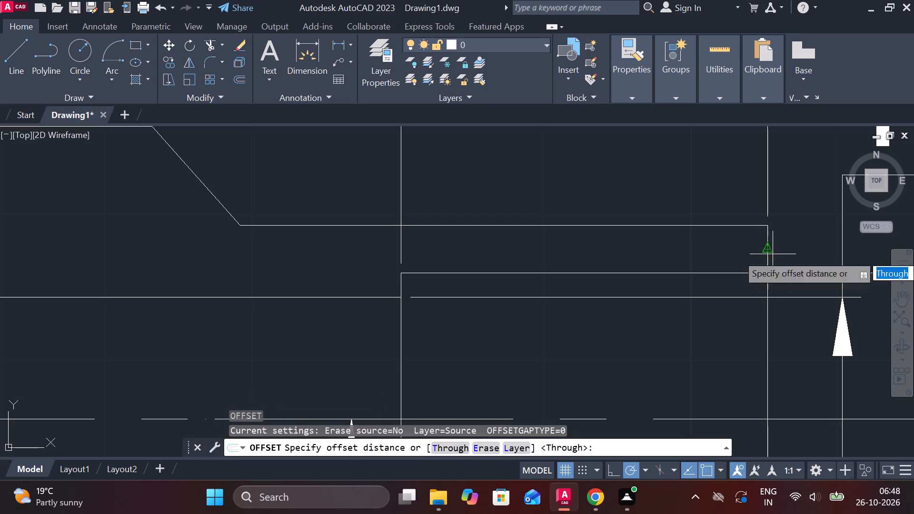
type("18")
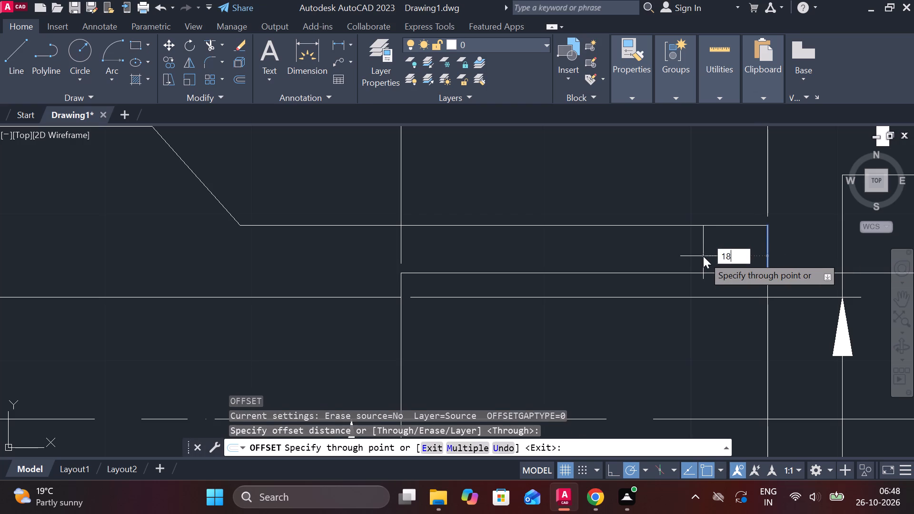
key("Return")
key("Escape")
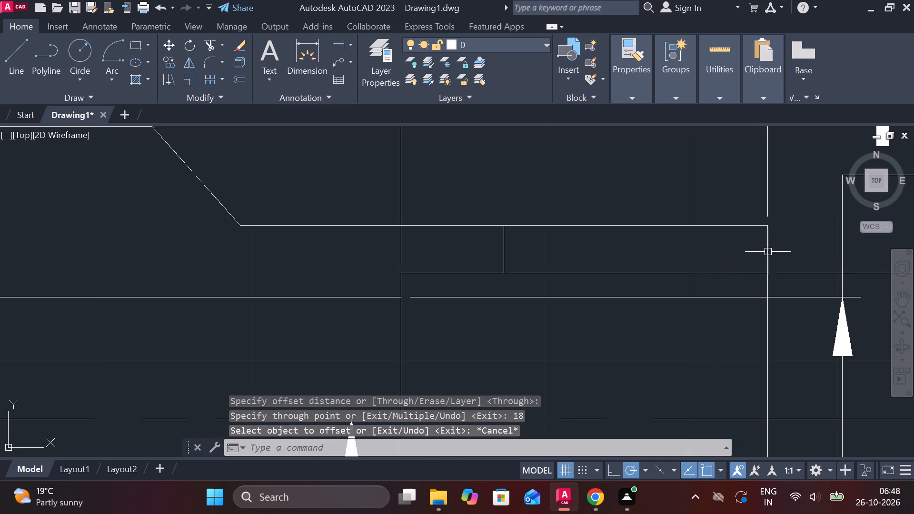
Erase one of the overlapping lines on the narrow end's face at the upper wall.
left_click(768, 252)
type("e")
key("space")
Join the two collinear vertical lines forming the narrow end's face above and below the axis into one line.
scroll(683, 272, "down", 3)
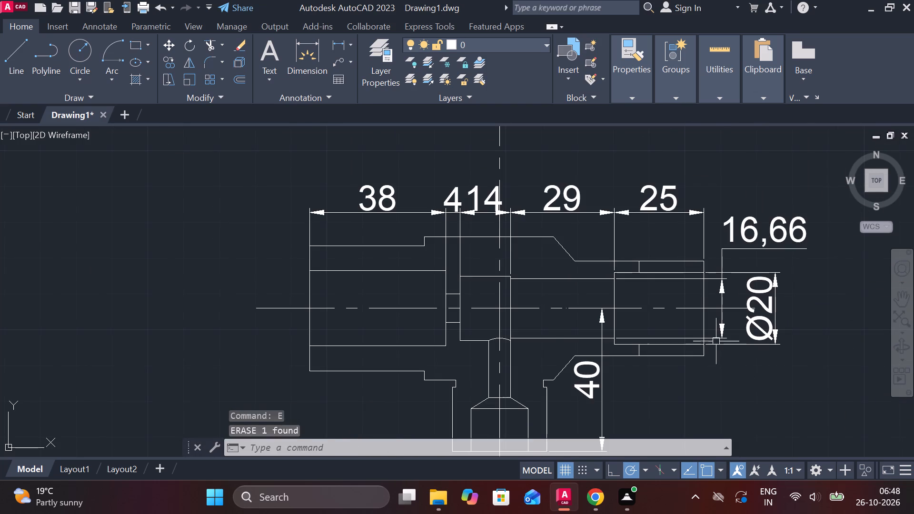
scroll(716, 341, "up", 2)
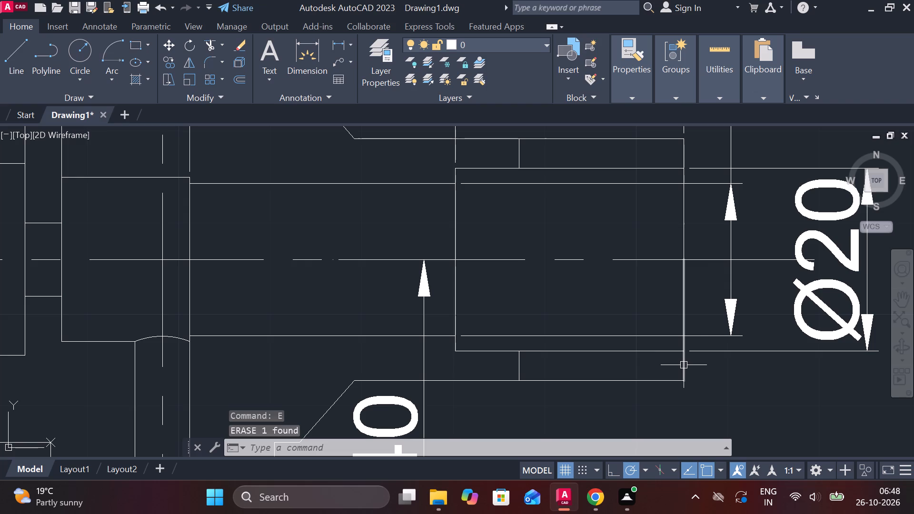
left_click(684, 365)
left_click(683, 229)
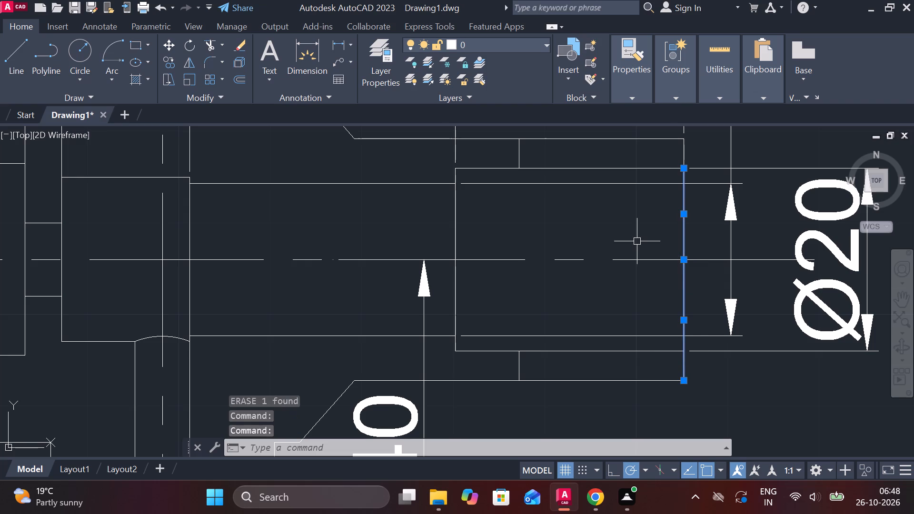
key("j")
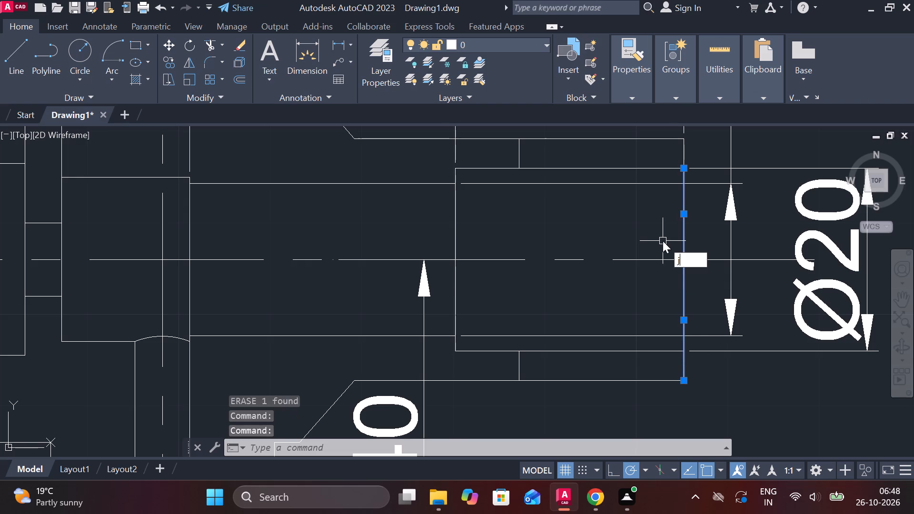
key("Return")
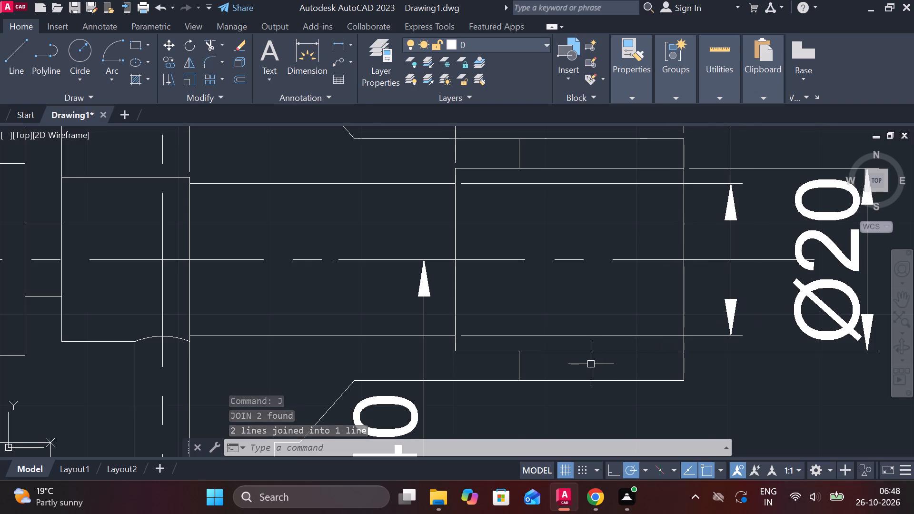
Draw a line along the narrow end's lower outer edge from the short vertical wall line to the end face.
scroll(591, 364, "up", 2)
middle_click_drag(589, 364, 583, 353)
scroll(592, 366, "down", 4)
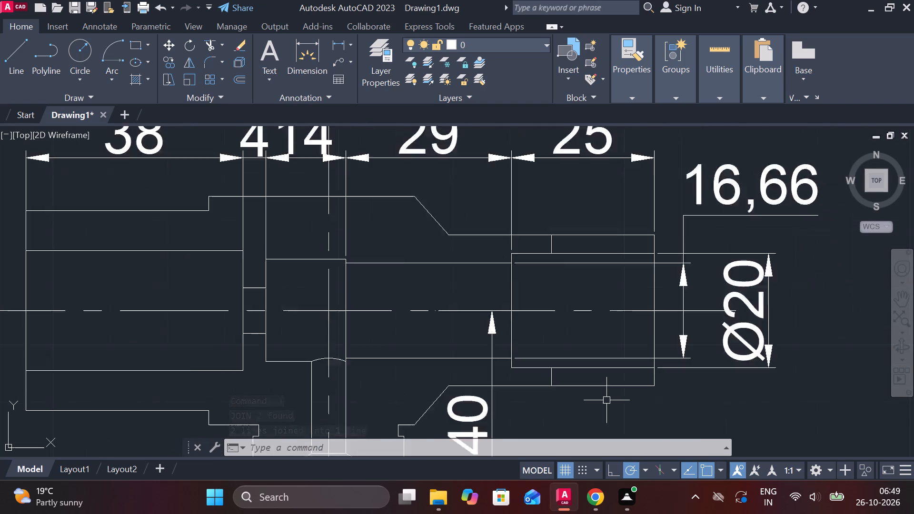
scroll(606, 400, "up", 2)
key("l")
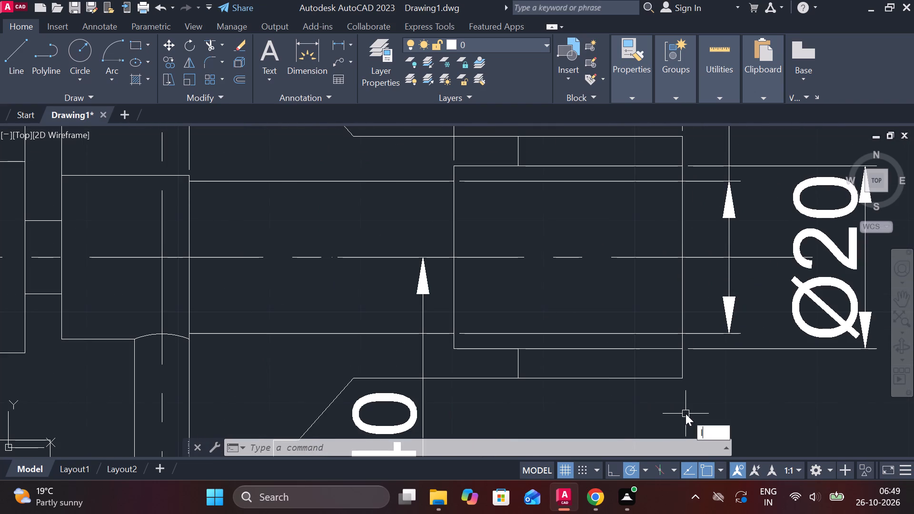
key("Return")
left_click(517, 385)
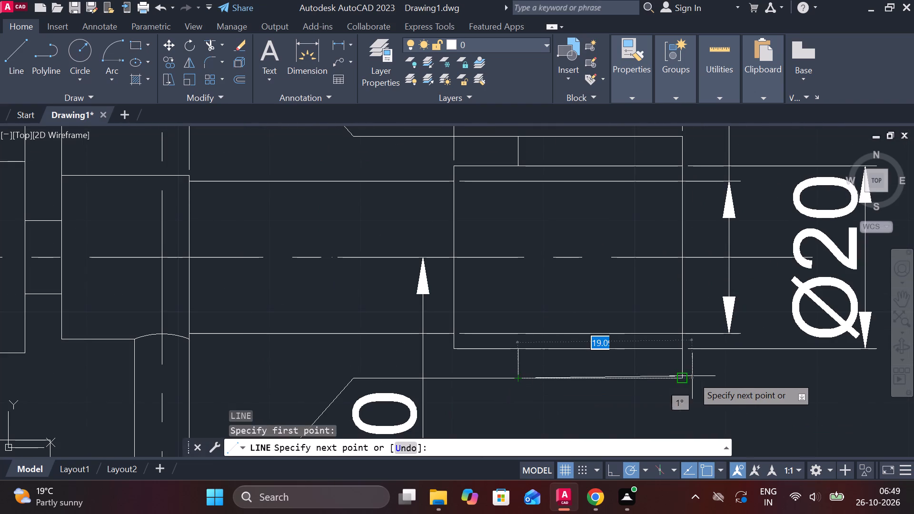
left_click(685, 377)
key("Escape")
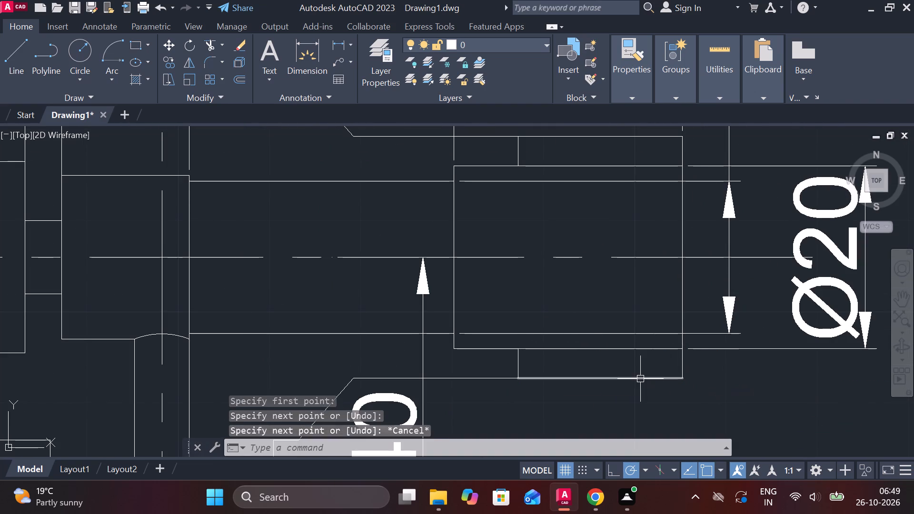
Offset the new lower outer edge line inward by 0.5.
left_click(640, 379)
key("o")
key("Return")
key("Return")
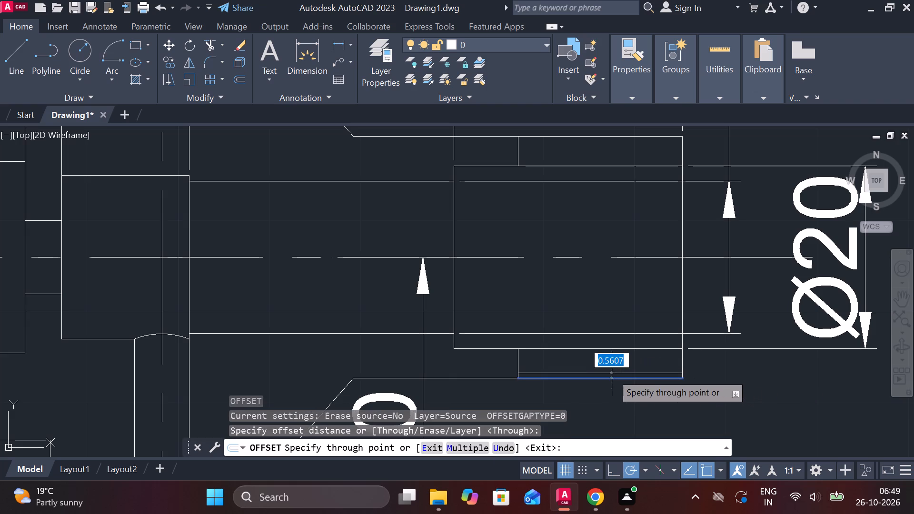
type(".5")
key("Return")
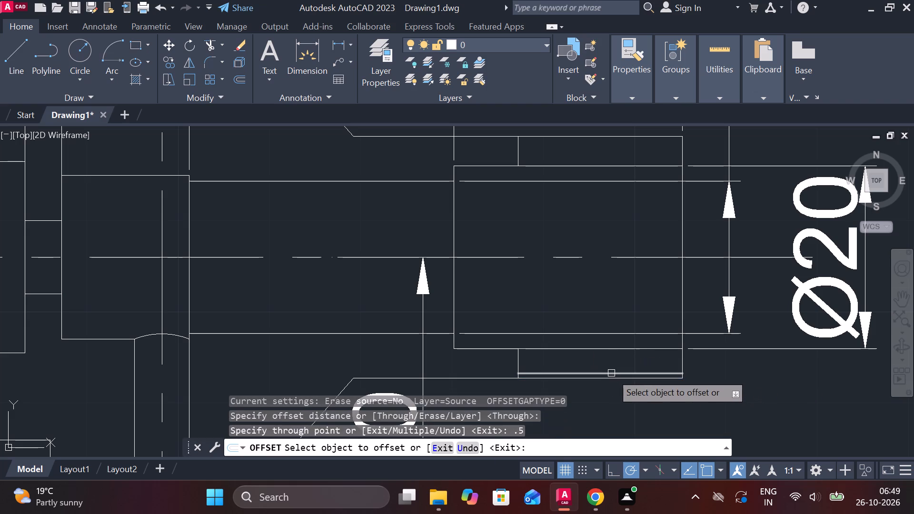
key("Escape")
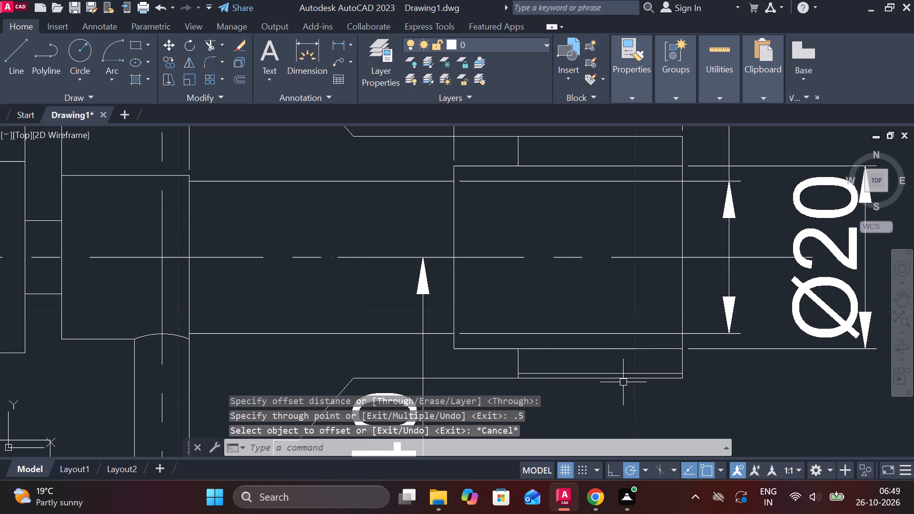
Erase the helper line lying on the narrow end's lower outer edge.
left_click(623, 382)
key("Escape")
left_click(620, 380)
type("e")
key("space")
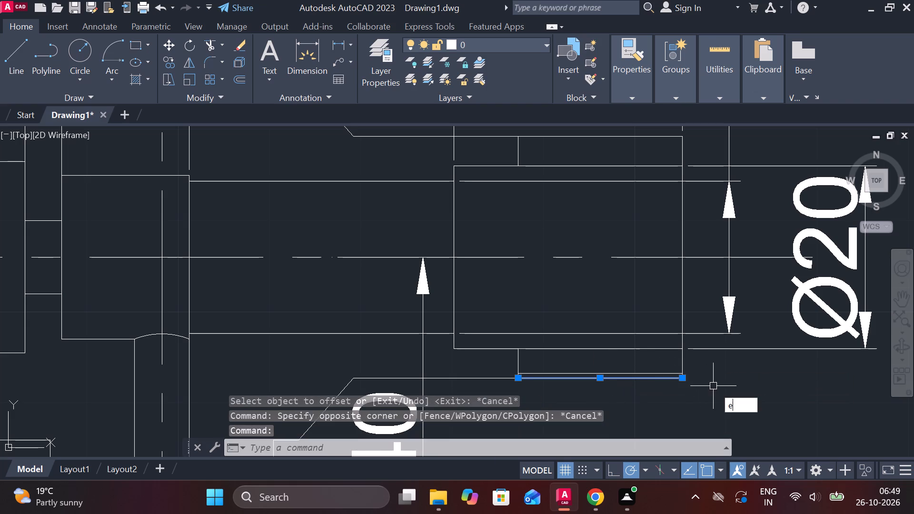
Mirror the 0.5-offset thread line about the body's horizontal centerline onto the upper wall, keeping the original.
left_click(625, 371)
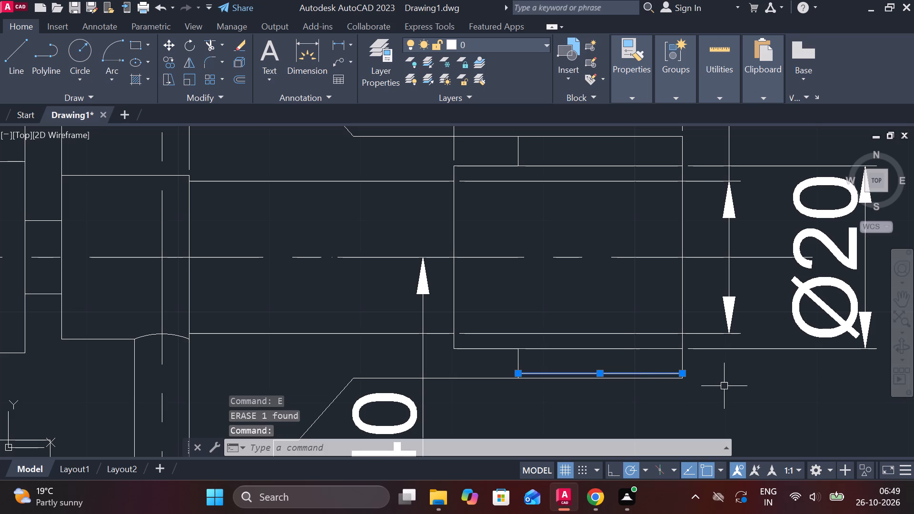
type("mi")
key("Return")
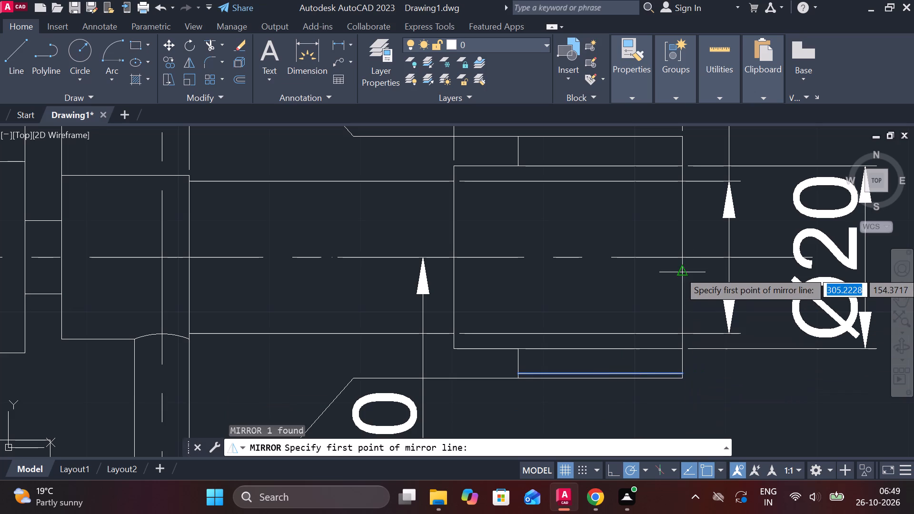
left_click(683, 257)
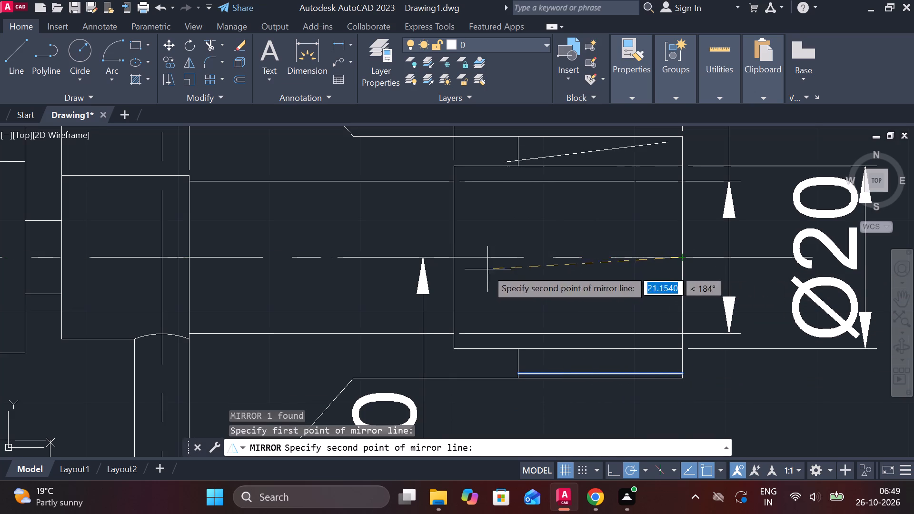
left_click(457, 257)
left_click_drag(502, 306, 457, 257)
scroll(577, 263, "down", 2)
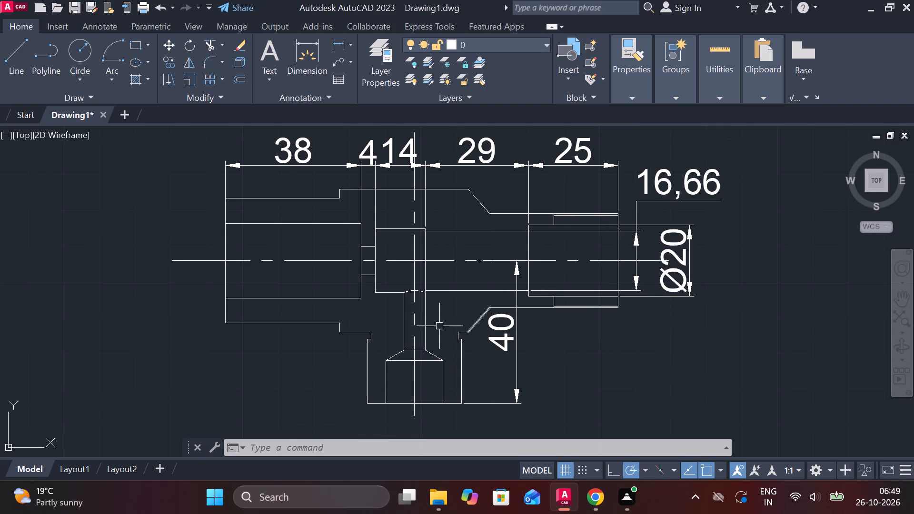
Dimension the straight height of the stem housing's lower bore vertically, placing the dimension just left of the housing.
middle_click_drag(417, 289, 446, 295)
middle_click_drag(491, 333, 501, 320)
left_click(340, 43)
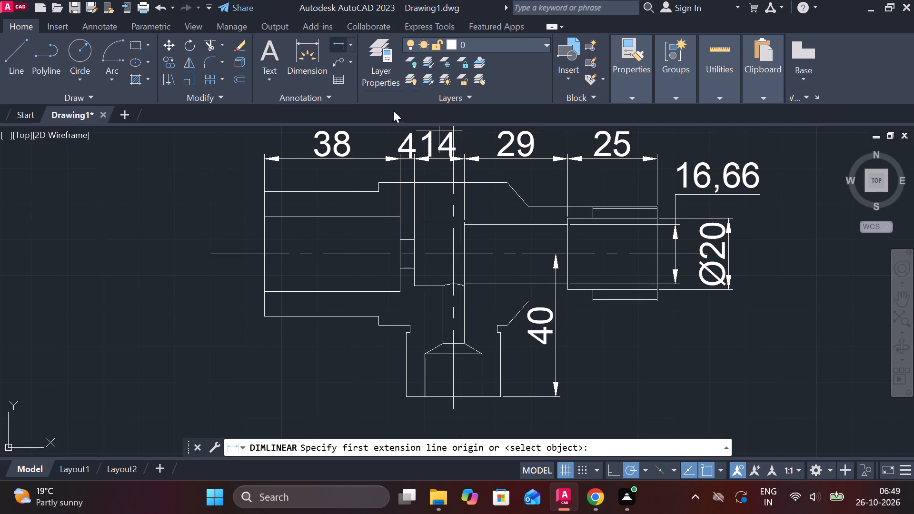
scroll(429, 377, "up", 2)
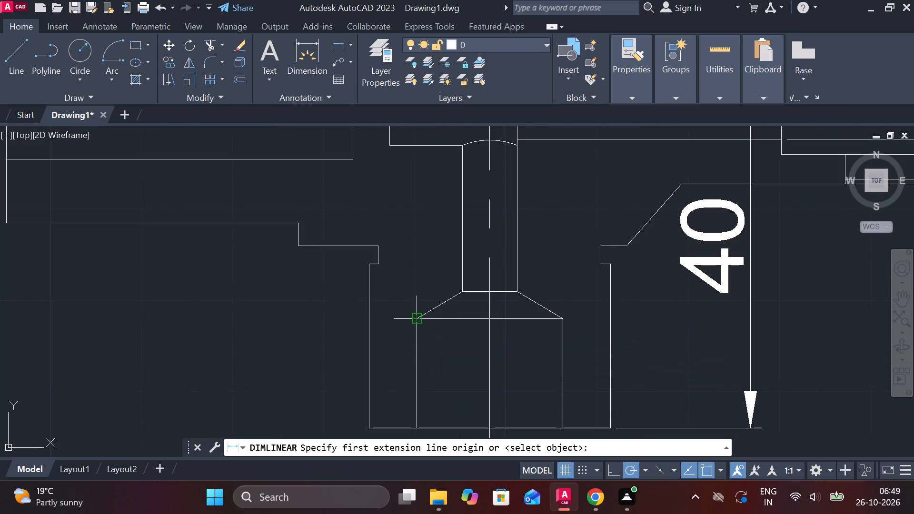
left_click(417, 320)
middle_click_drag(411, 410, 423, 308)
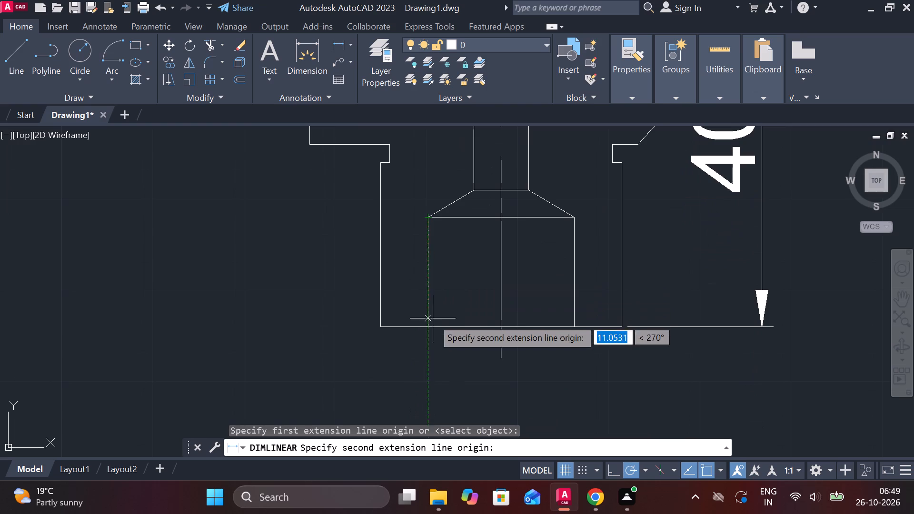
left_click(431, 322)
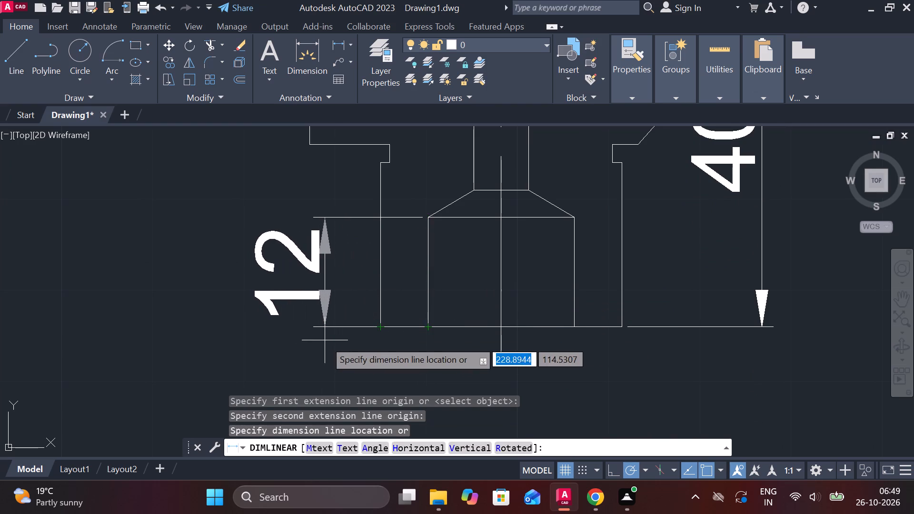
left_click(325, 340)
Dimension the vertical distance from the taper's narrow top to the housing's bottom edge, left of the bore height dimension.
key("space")
left_click(482, 197)
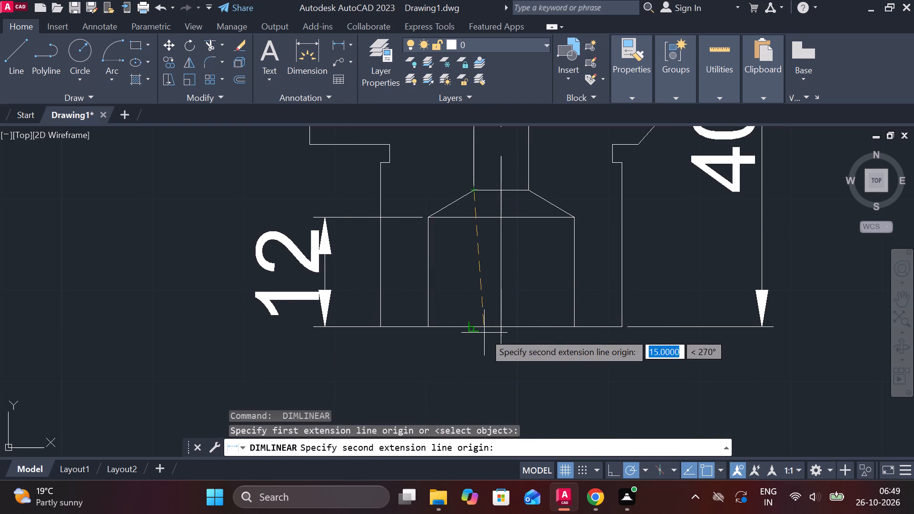
left_click(477, 333)
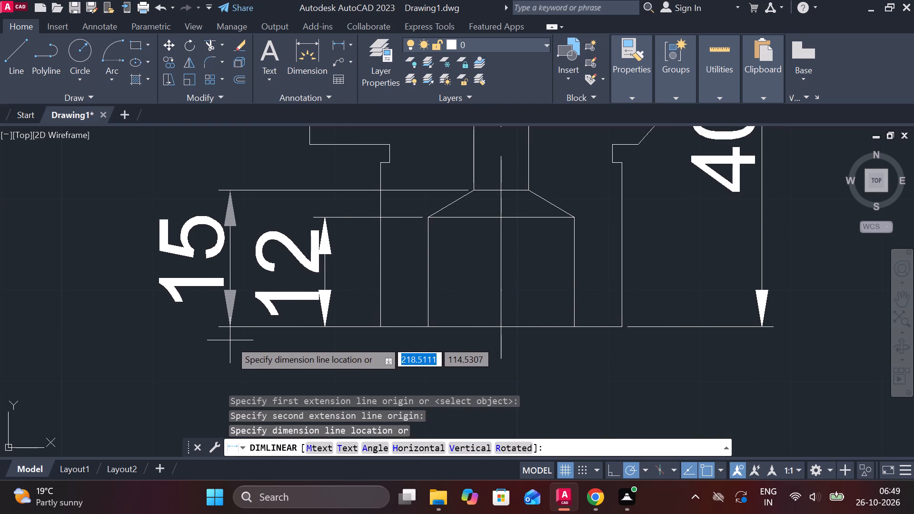
left_click(230, 340)
Dimension the width of the stem housing's lower bore horizontally, placing the dimension below the housing.
middle_click_drag(333, 359, 298, 326)
key("space")
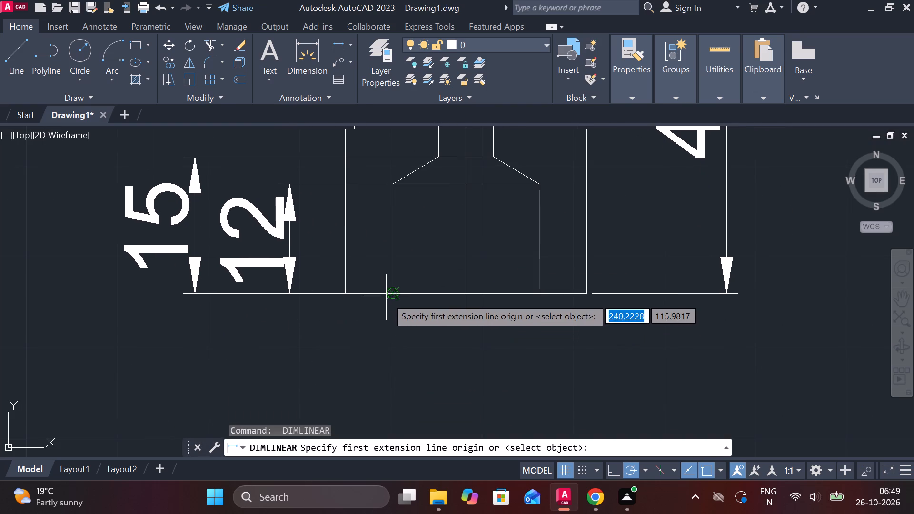
left_click(386, 297)
left_click(535, 297)
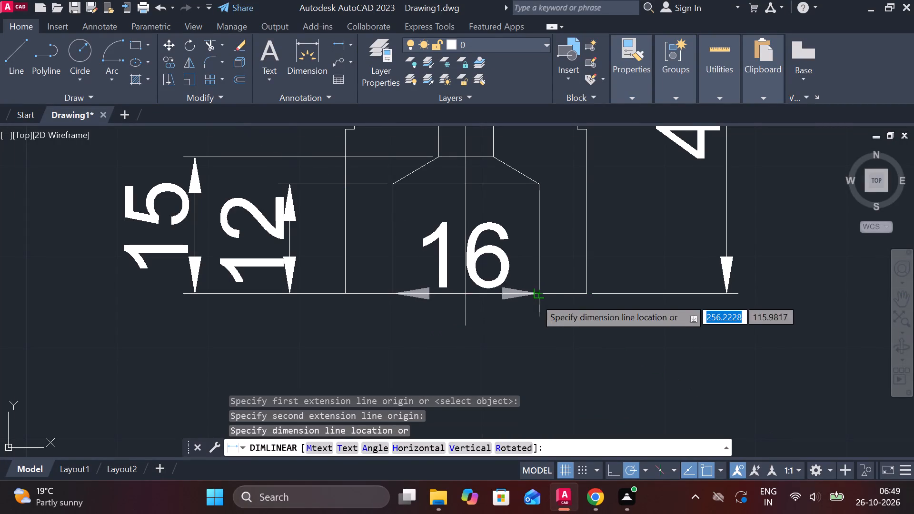
middle_click_drag(518, 356, 512, 314)
left_click(512, 355)
Dimension the stem housing's overall outer width horizontally, placing the dimension below the bore width dimension.
key("space")
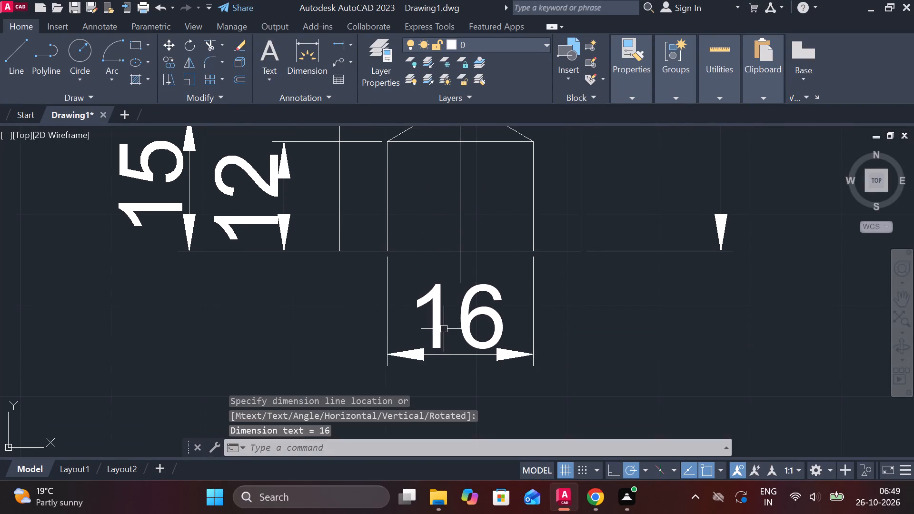
left_click(338, 257)
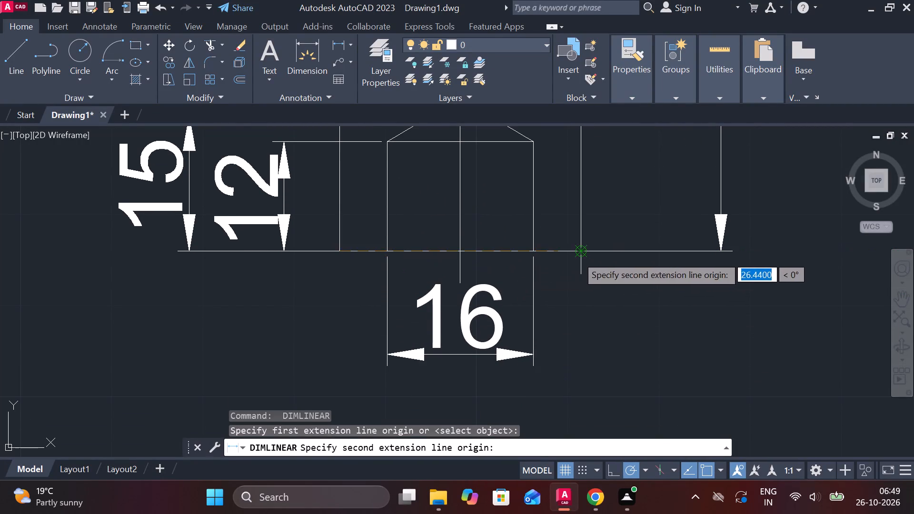
left_click(576, 256)
middle_click_drag(545, 336, 545, 253)
middle_click_drag(544, 301, 539, 233)
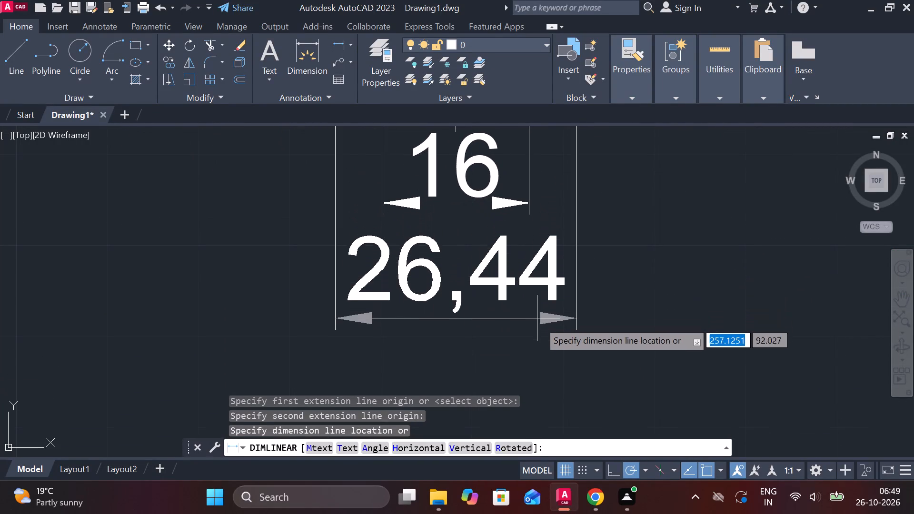
left_click(541, 333)
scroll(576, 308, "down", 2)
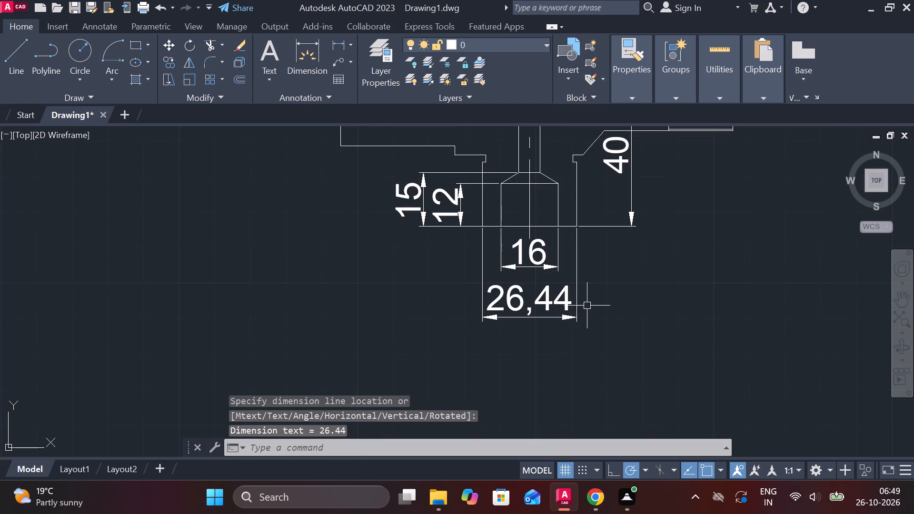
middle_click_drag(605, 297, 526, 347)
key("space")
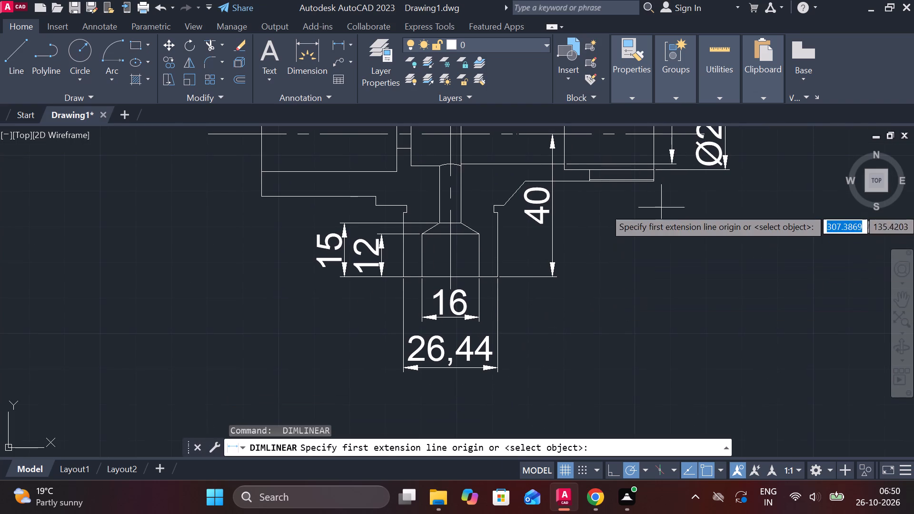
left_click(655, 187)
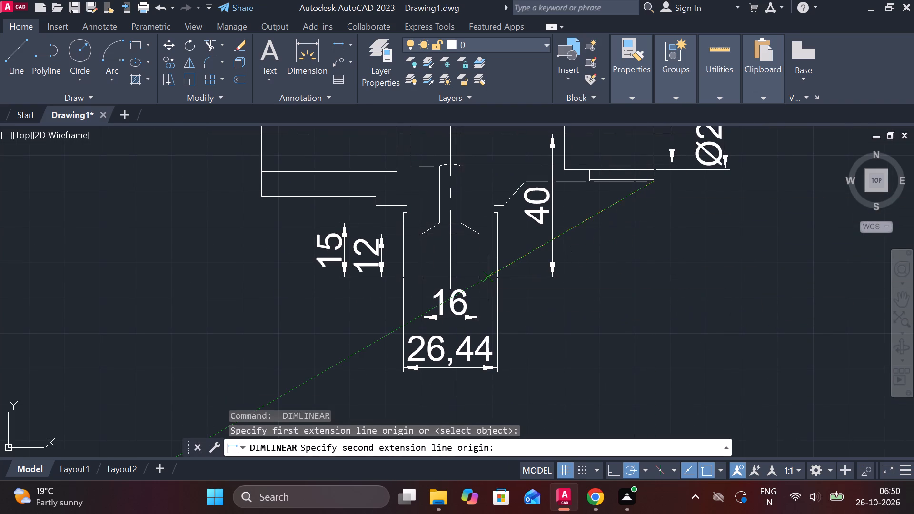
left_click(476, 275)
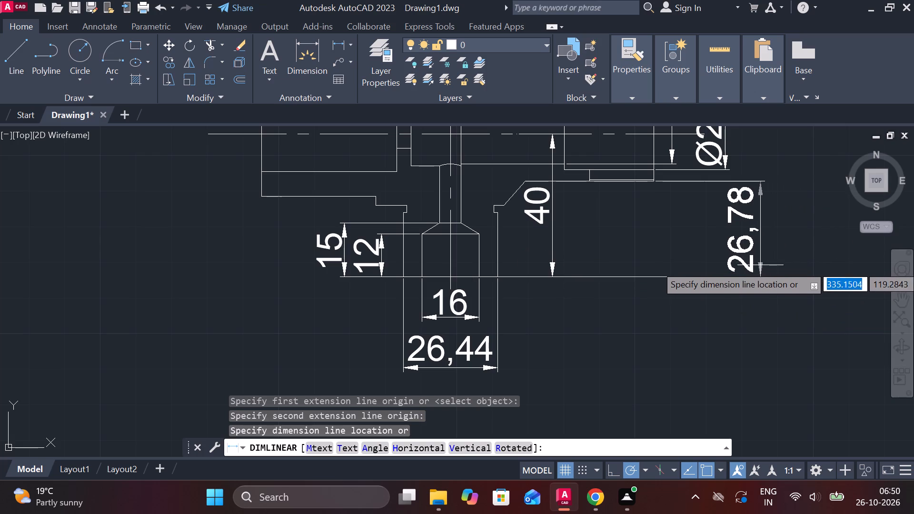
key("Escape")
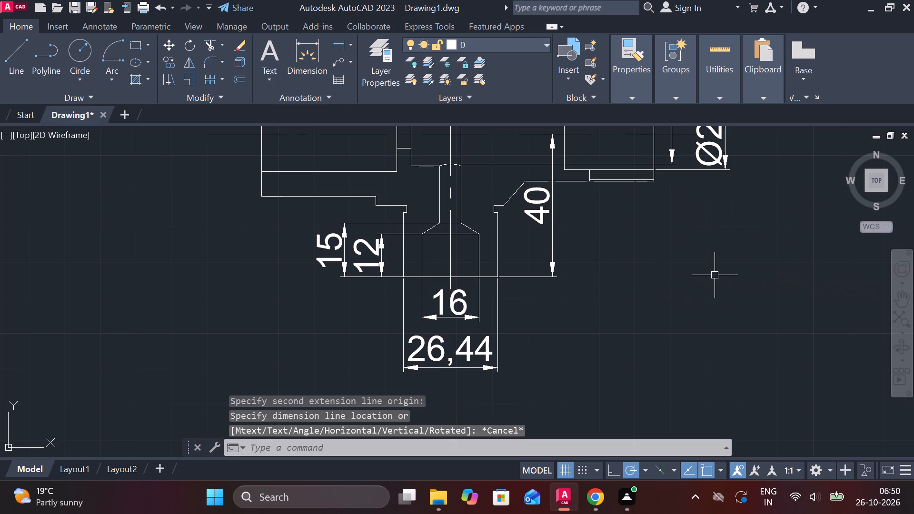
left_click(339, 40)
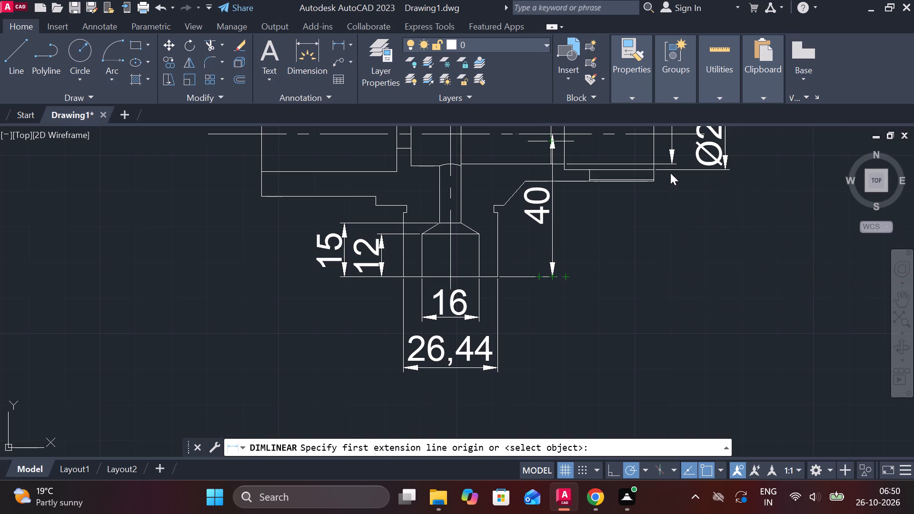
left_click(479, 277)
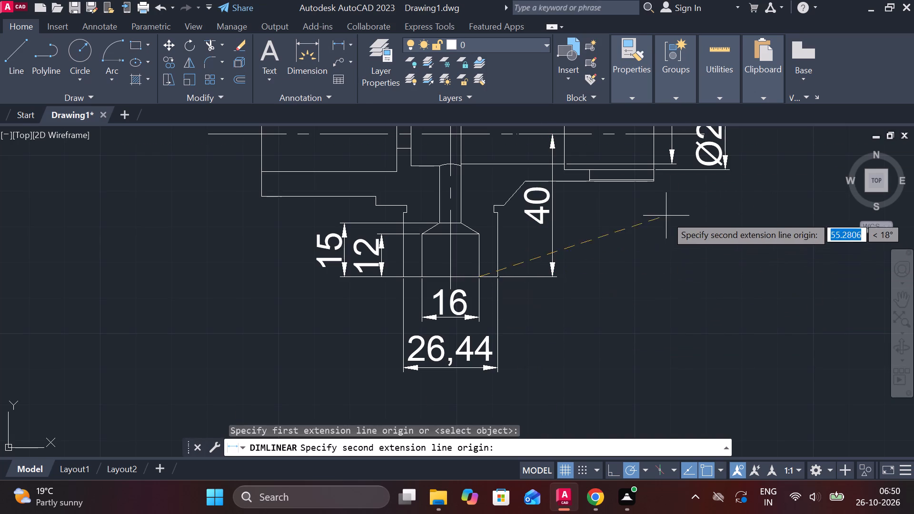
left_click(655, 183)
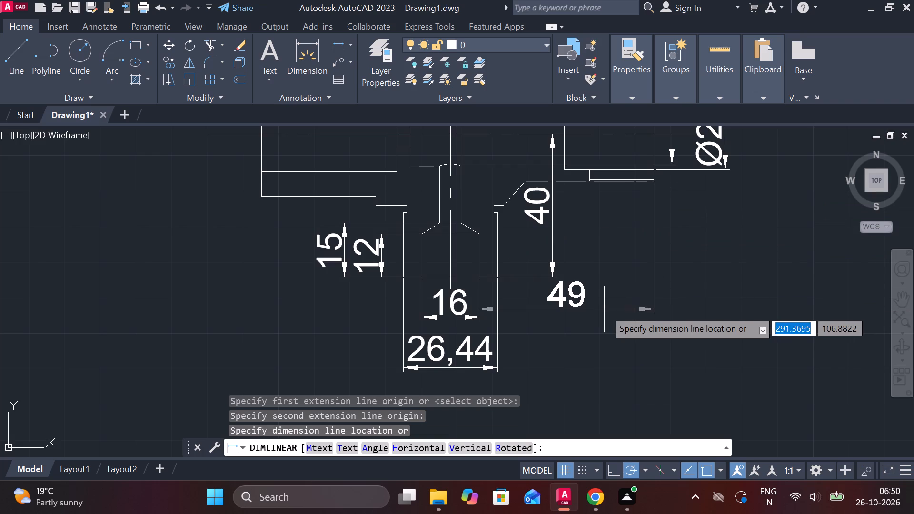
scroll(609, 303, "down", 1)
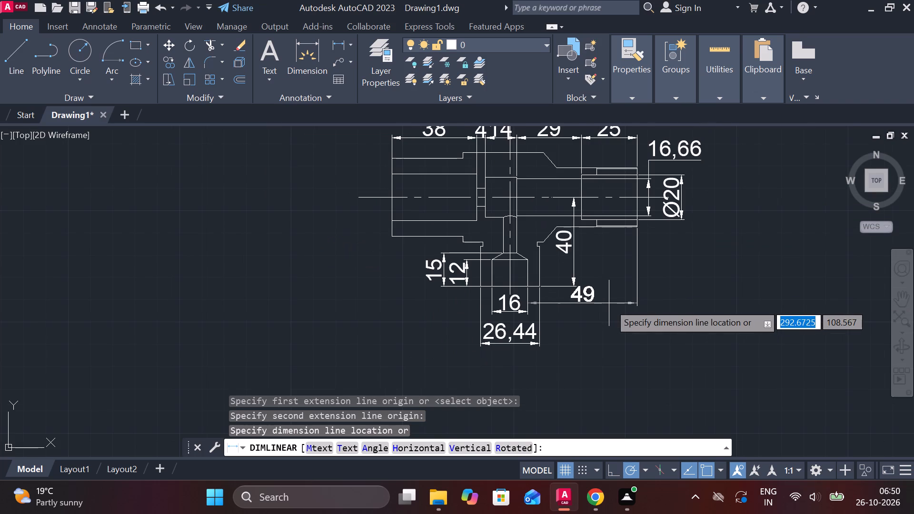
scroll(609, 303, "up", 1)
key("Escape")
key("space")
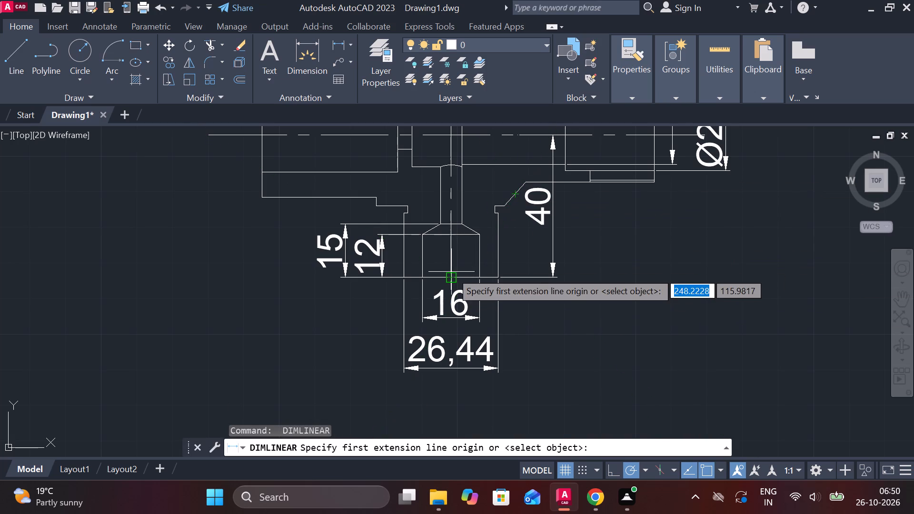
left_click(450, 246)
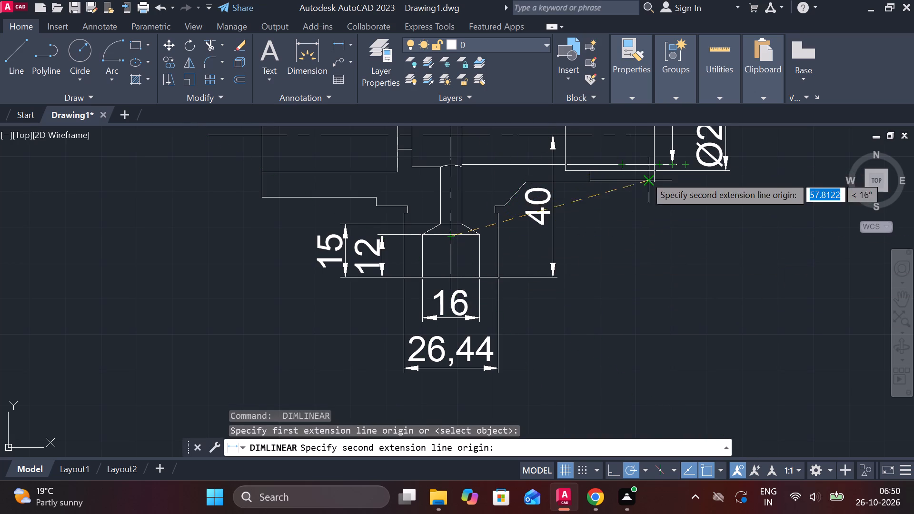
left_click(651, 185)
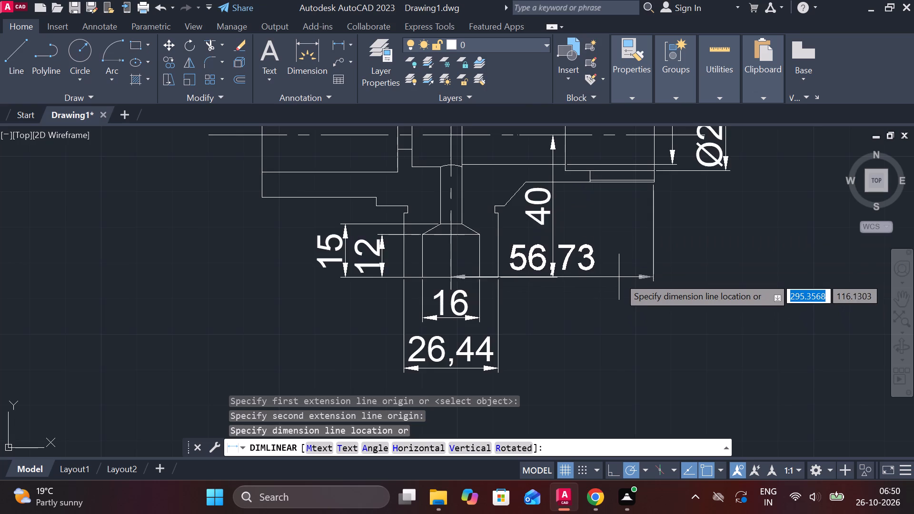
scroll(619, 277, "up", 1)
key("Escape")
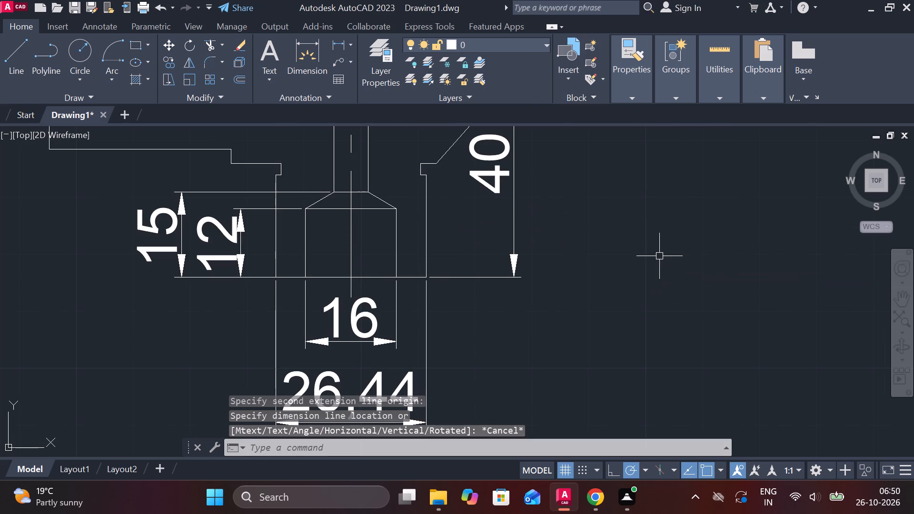
Dimension the horizontal distance from the stem's vertical centerline to the threaded end face, below the narrow end.
left_click(331, 44)
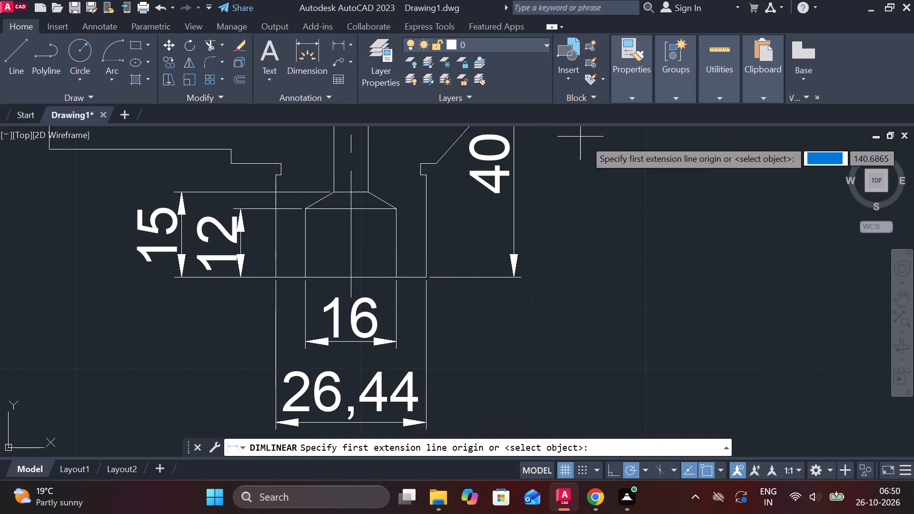
middle_click_drag(607, 146, 543, 274)
scroll(587, 279, "up", 3)
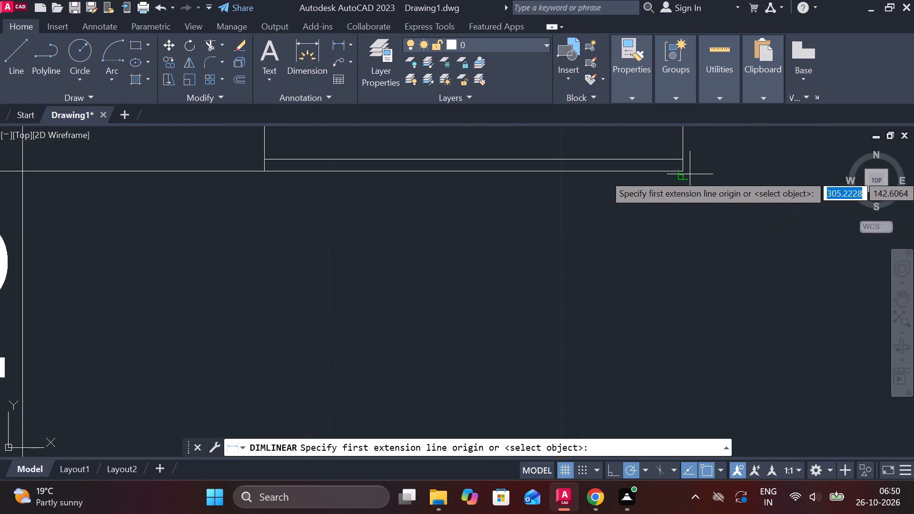
left_click(683, 172)
scroll(690, 211, "down", 3)
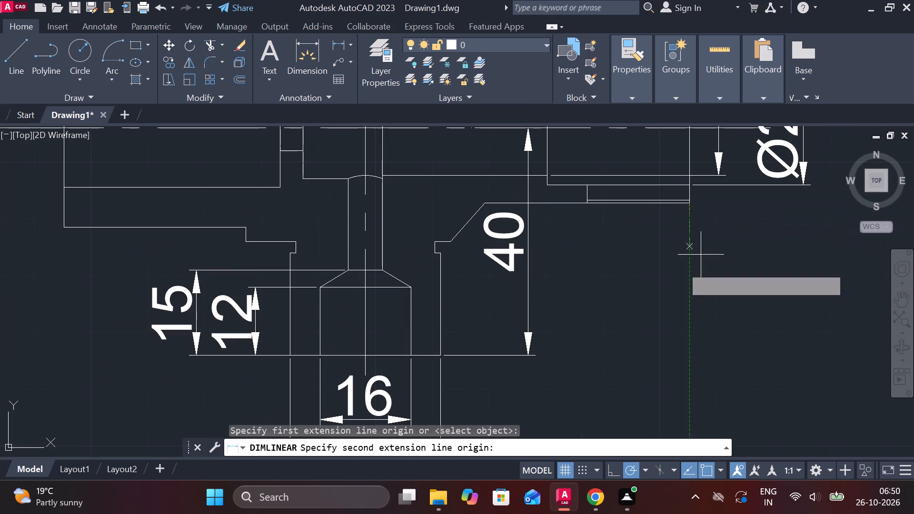
left_click(360, 310)
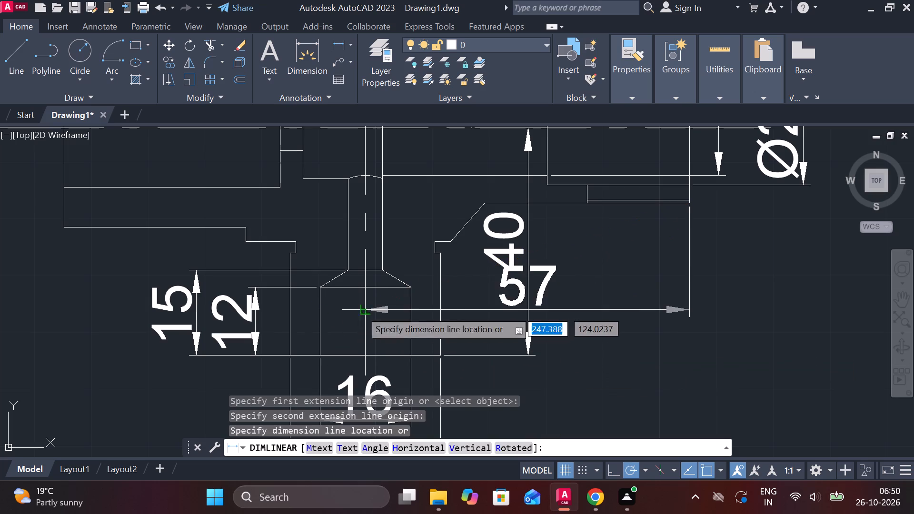
middle_click_drag(553, 357, 548, 329)
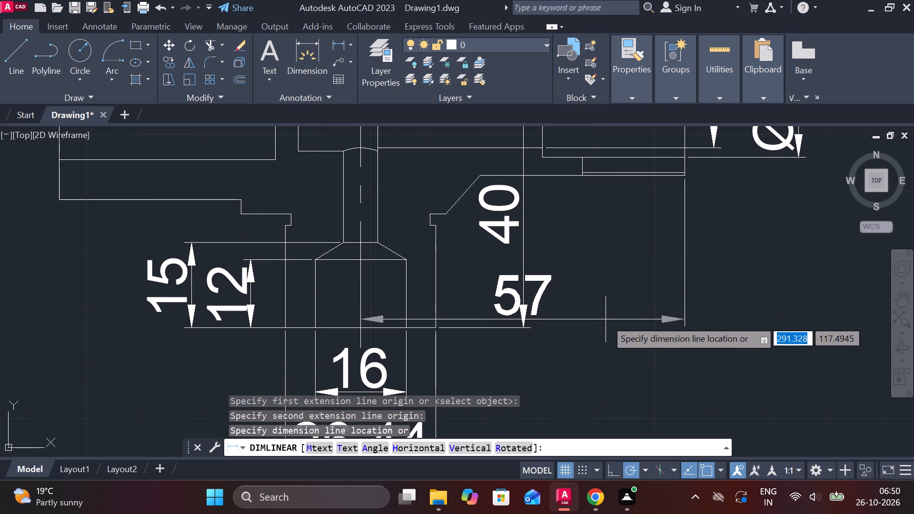
left_click(648, 296)
key("Escape")
Move only the text of the 57 dimension along its dimension line, clear of the vertical 40 dimension.
left_click(545, 260)
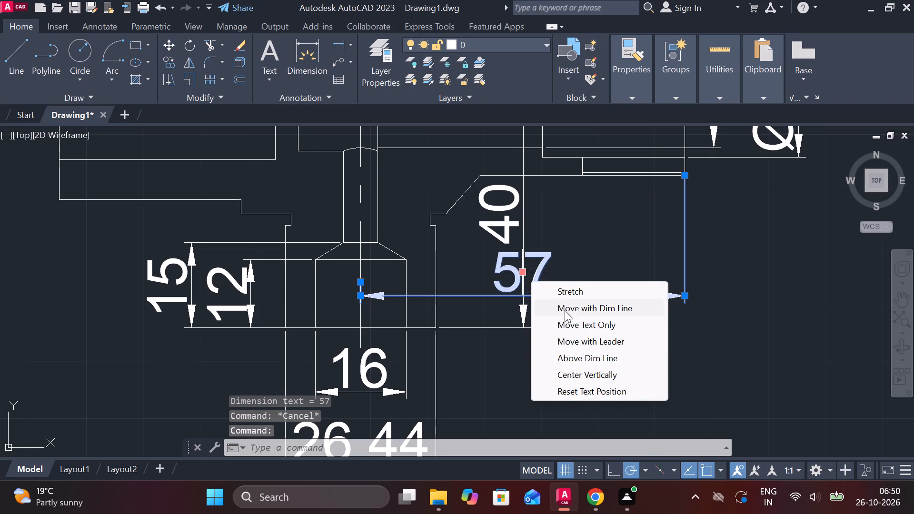
left_click(576, 320)
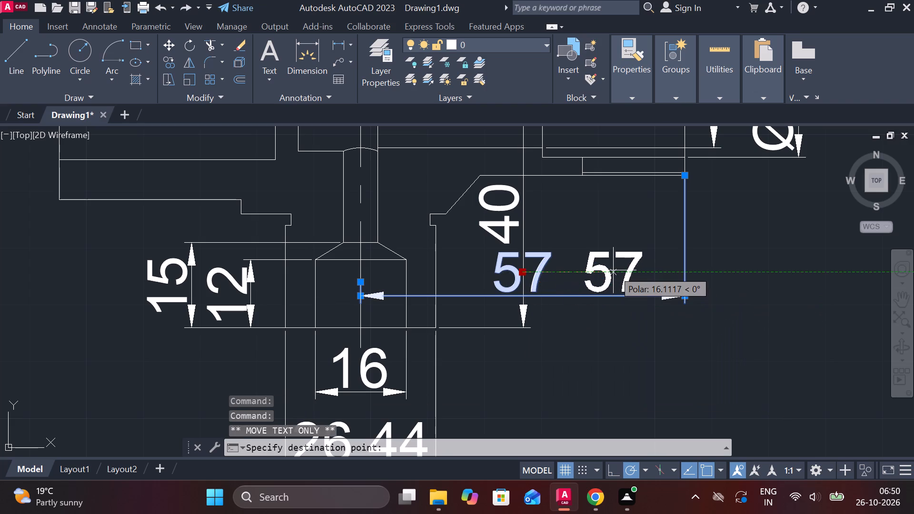
left_click(613, 270)
key("Escape")
Dimension the vertical height of the narrow passage joining the wide end's bore to the central chamber, placing it inside the bore.
scroll(666, 325, "down", 2)
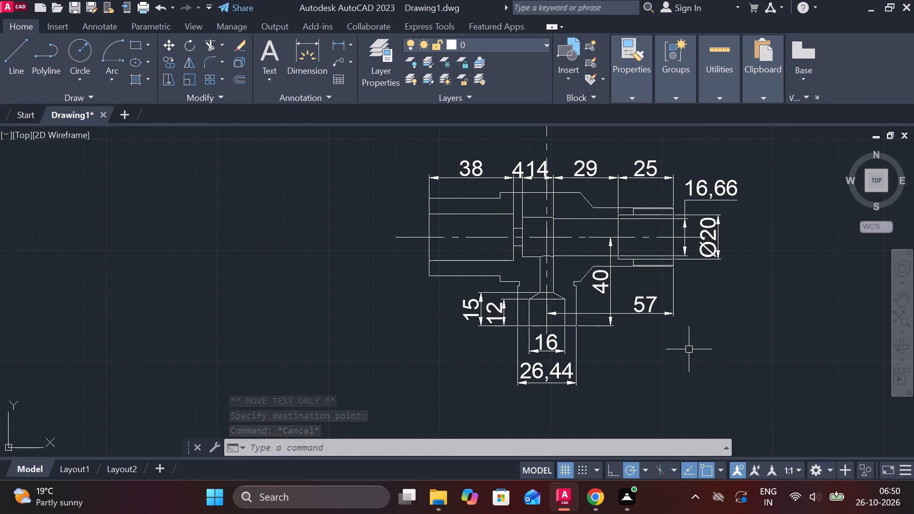
middle_click_drag(676, 356, 670, 353)
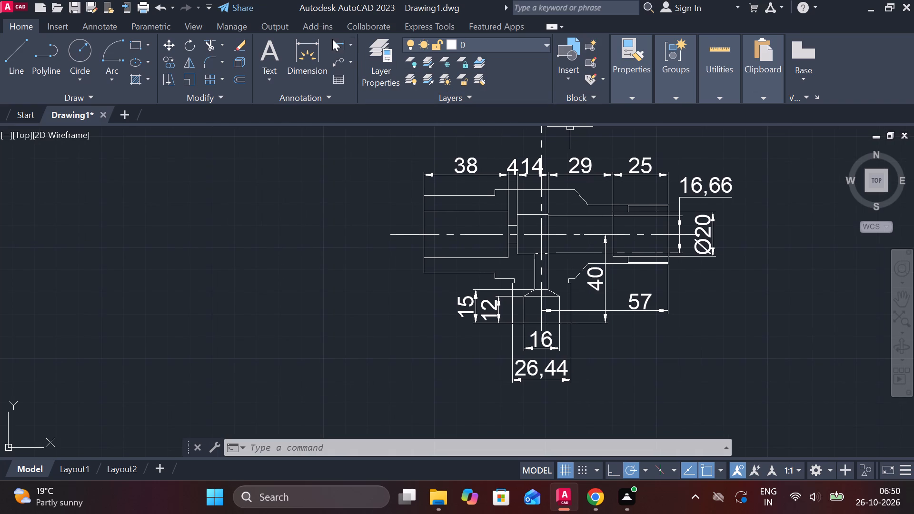
left_click(332, 39)
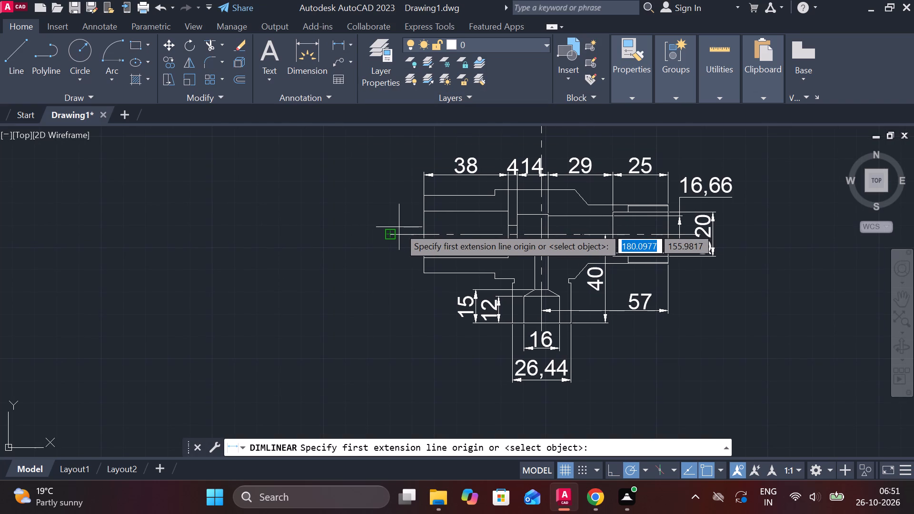
scroll(399, 227, "up", 1)
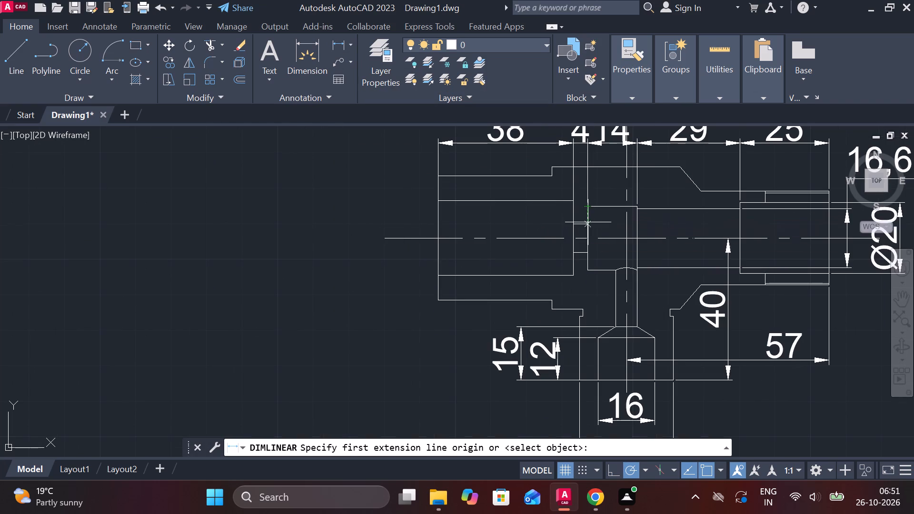
scroll(588, 222, "up", 2)
left_click(546, 220)
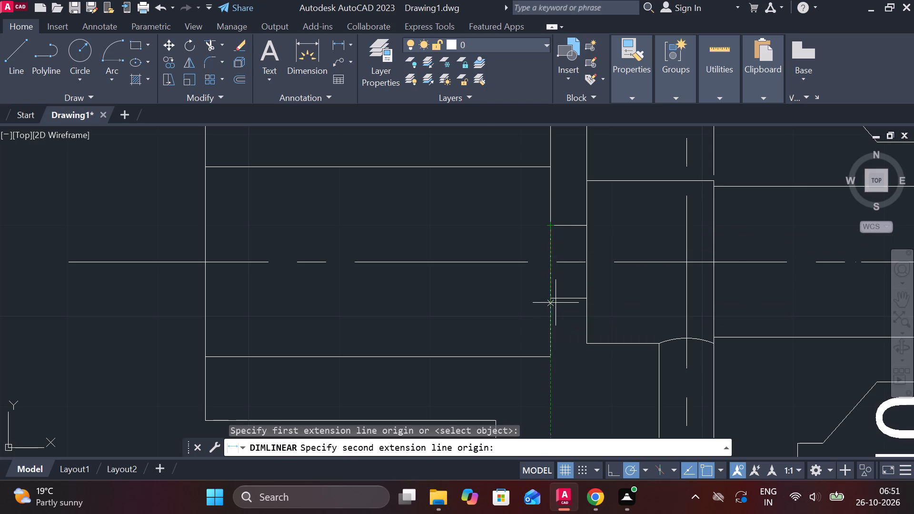
left_click(547, 298)
left_click(493, 294)
Dimension the wide end's bore vertically in the section view, placing the dimension outside the end face.
scroll(500, 294, "down", 1)
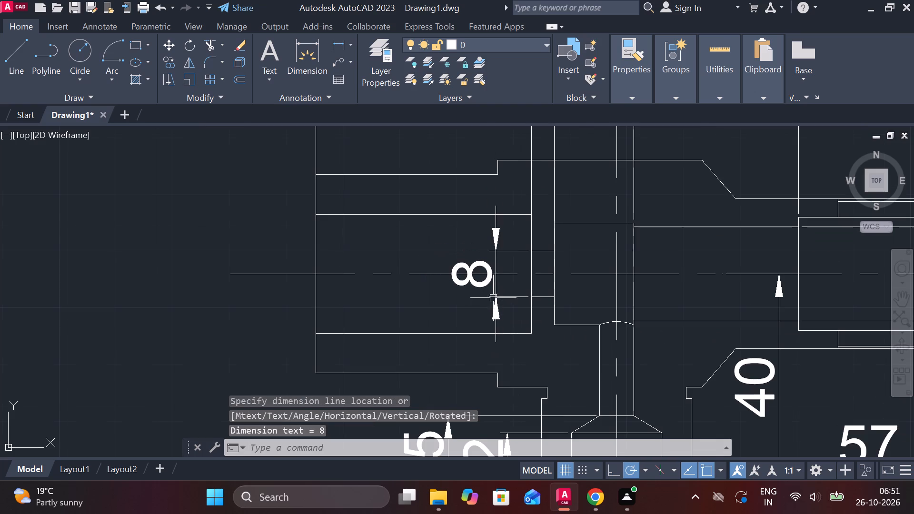
scroll(431, 281, "down", 2)
key("space")
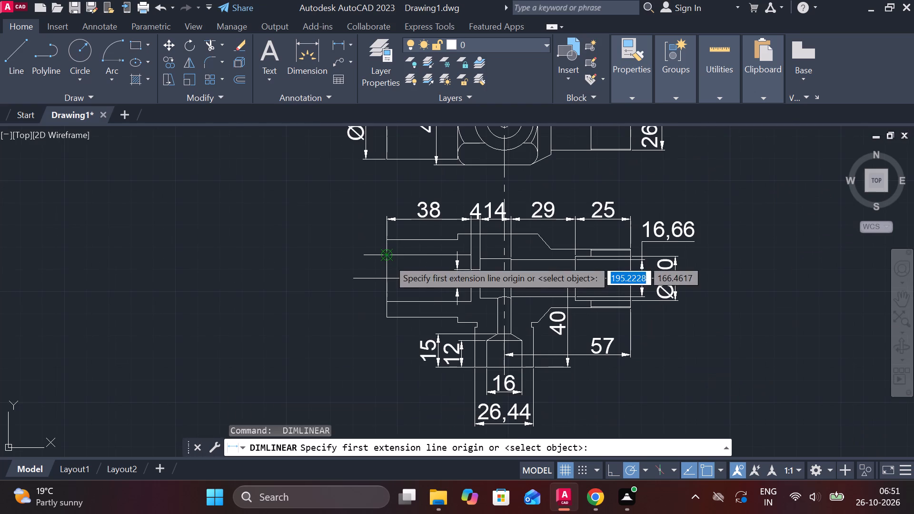
left_click(388, 259)
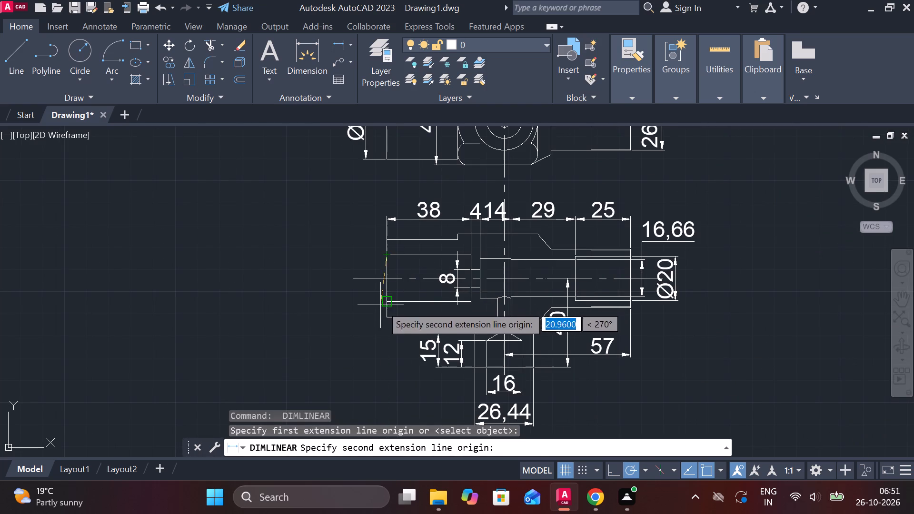
left_click(383, 305)
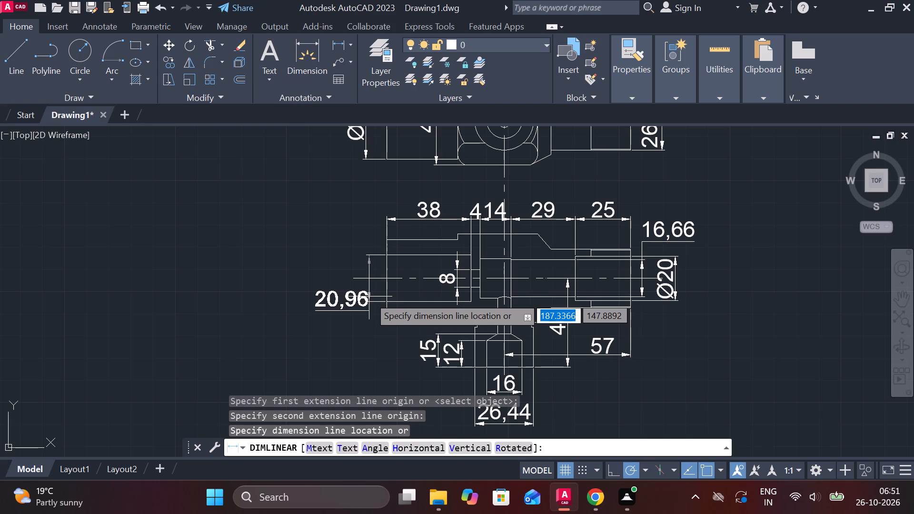
left_click(369, 297)
Dimension the wide end's outer height vertically in the section view, placing it beyond the bore dimension.
key("space")
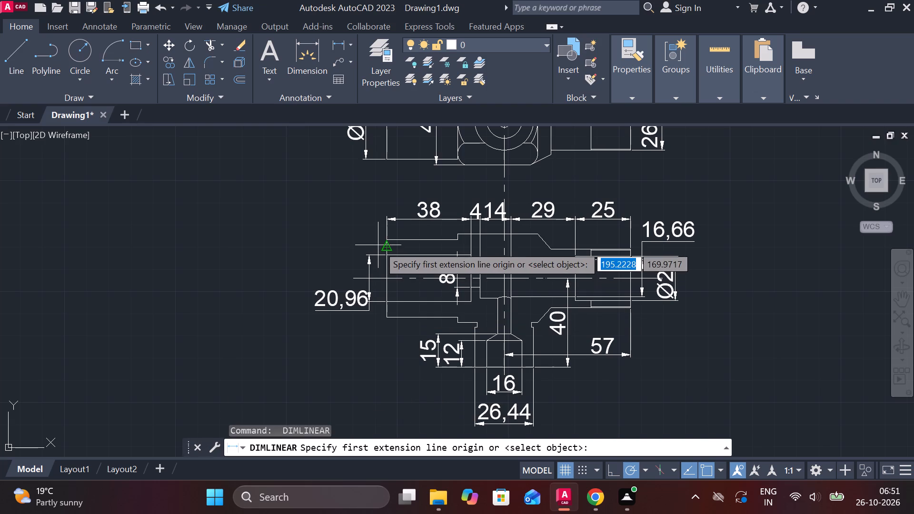
scroll(382, 244, "up", 1)
left_click(388, 234)
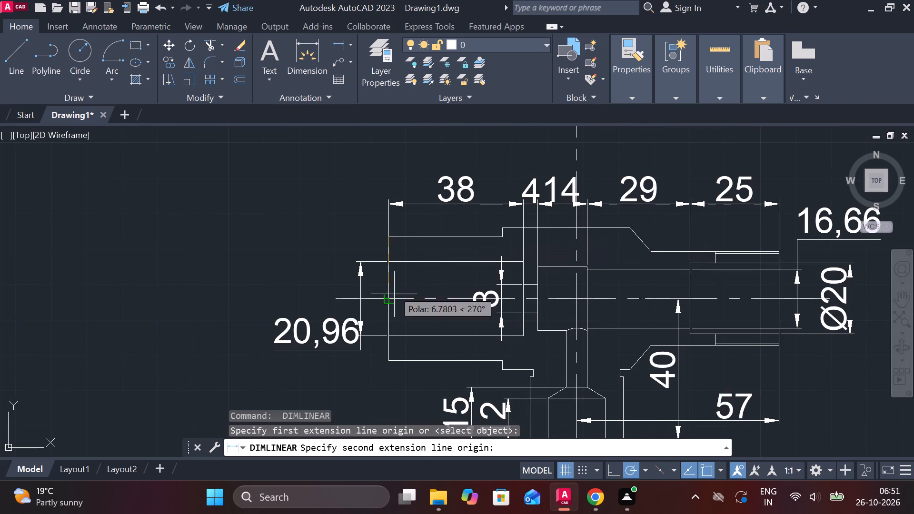
left_click(391, 364)
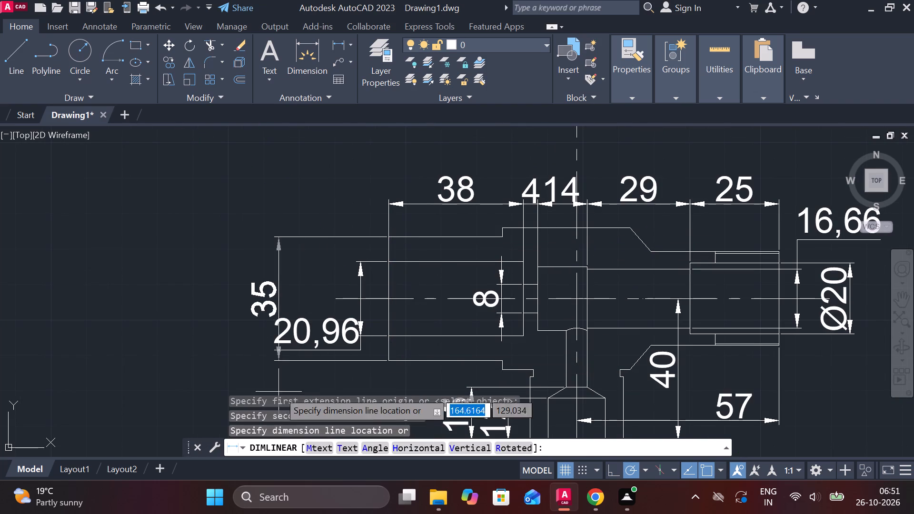
left_click(258, 361)
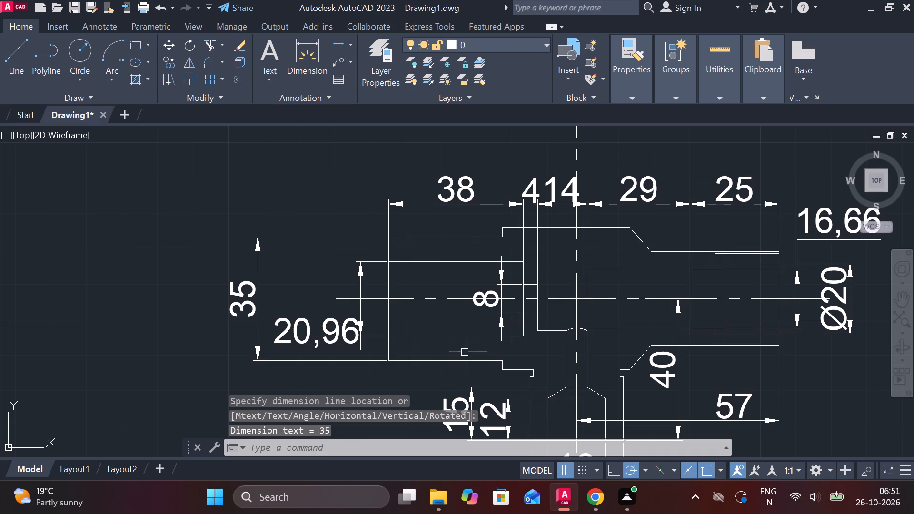
key("Escape")
Move the 20,96 bore dimension closer to the wide end face, with its text below the body.
left_click(338, 337)
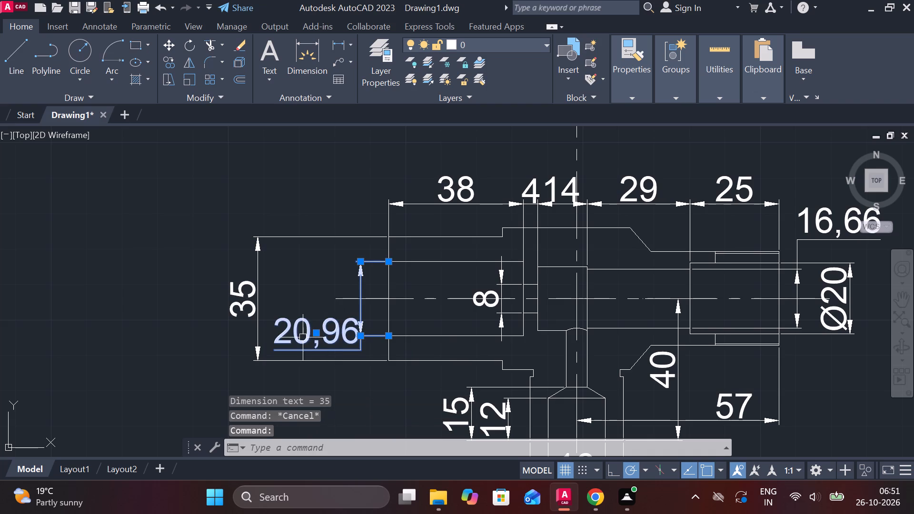
left_click(316, 336)
left_click(316, 332)
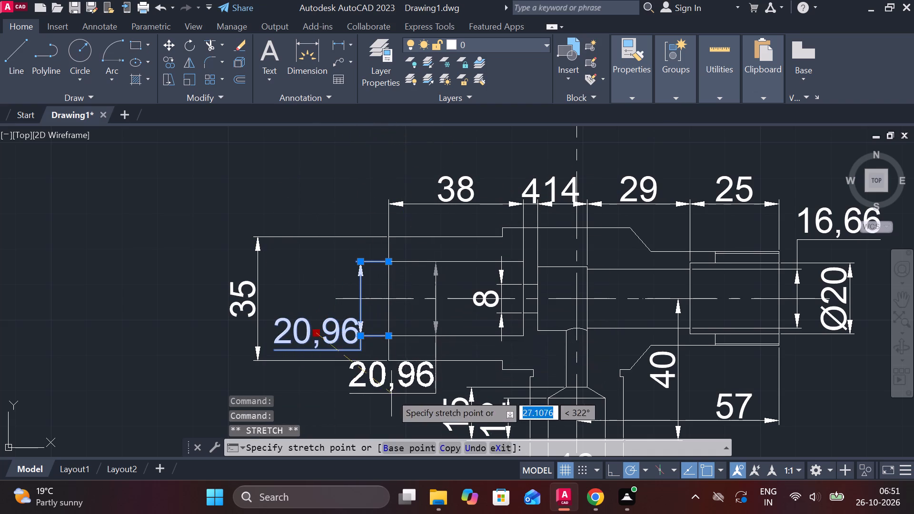
middle_click_drag(351, 404, 371, 335)
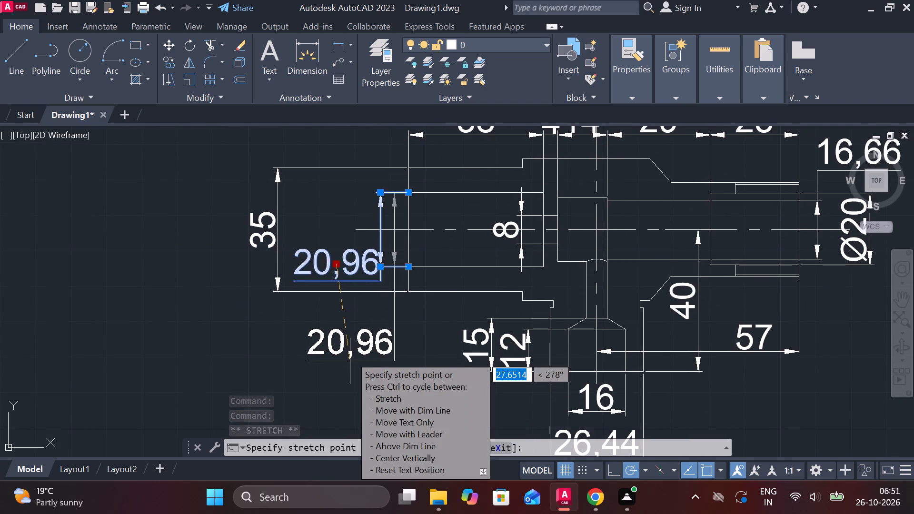
left_click(350, 361)
key("Escape")
Move the section view's 35 outer dimension closer to the body, just outside the 20,96 dimension line.
left_click(280, 228)
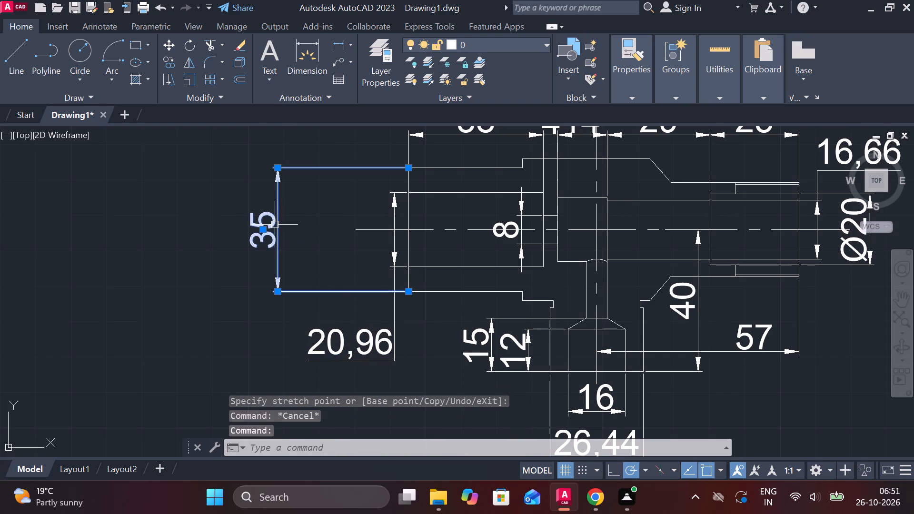
left_click(260, 230)
left_click(345, 227)
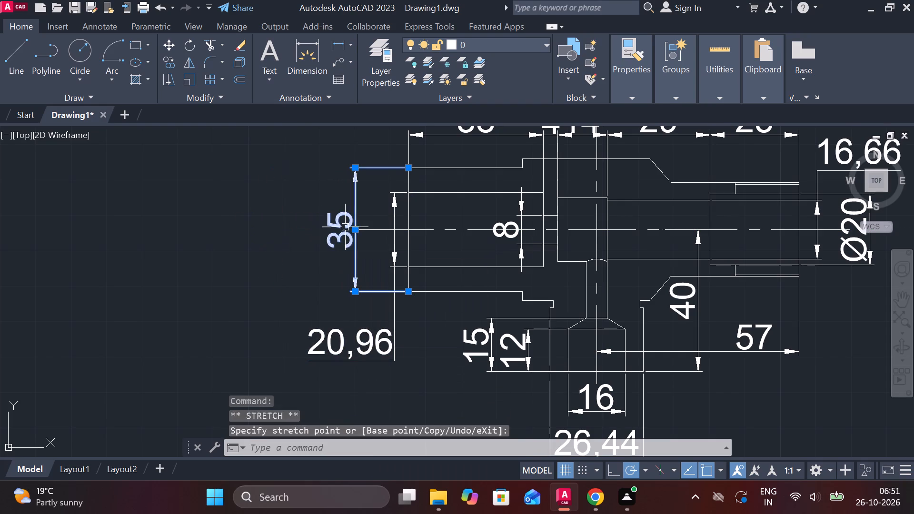
key("Escape")
Start a hatch and try to set its pattern scale to .4.
scroll(390, 256, "down", 1)
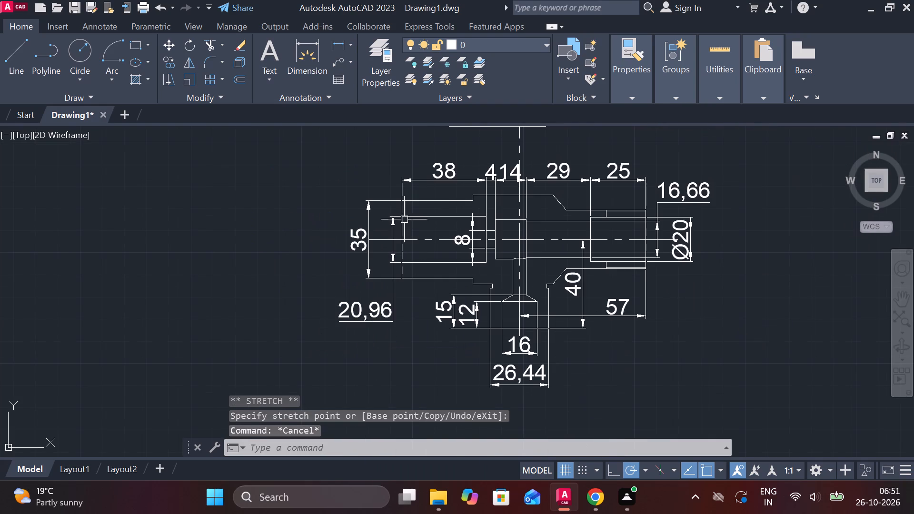
left_click(133, 76)
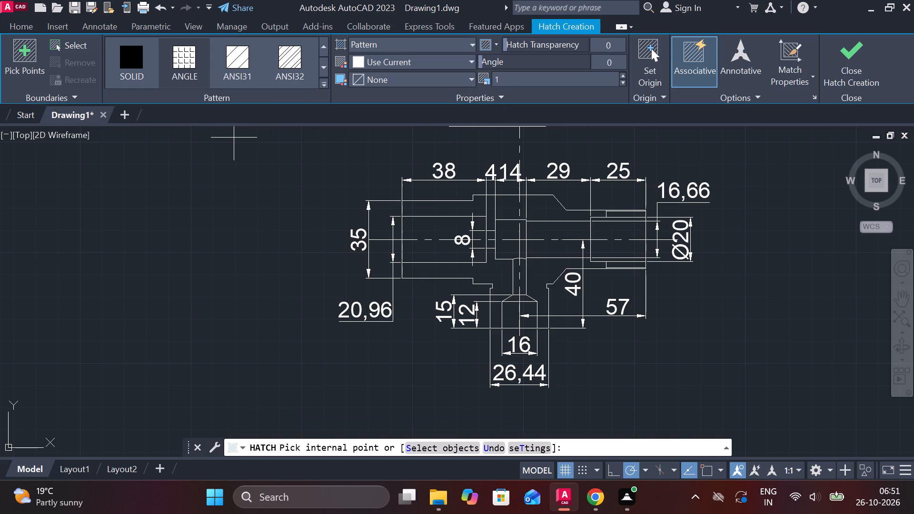
left_click(502, 81)
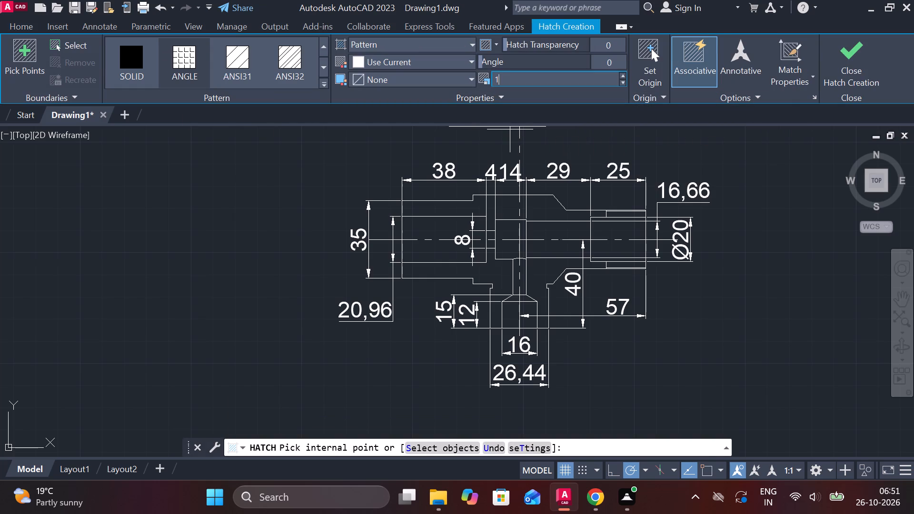
key("BackSpace")
key("comma")
key("4")
key("Return")
Hatch the section's cut walls above and below the bores, including the stem housing and thread strips, with the ANSI31 pattern.
left_click(444, 209)
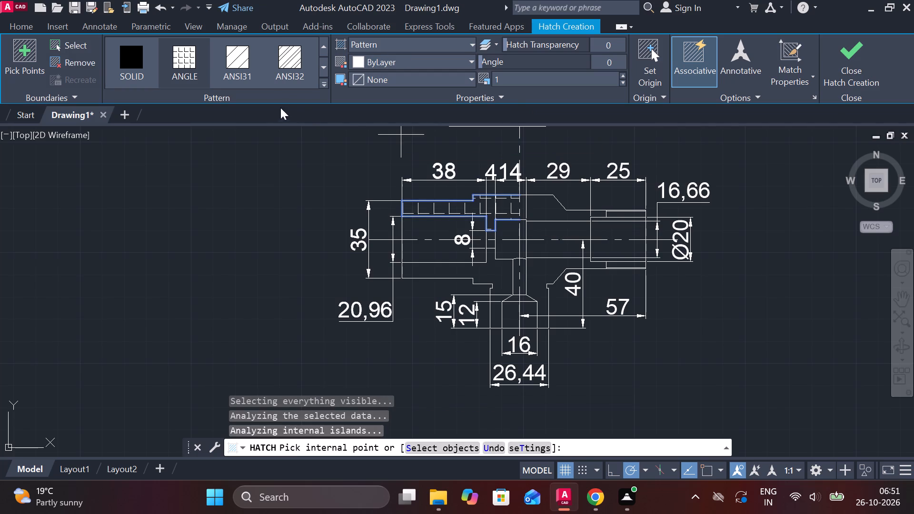
left_click(243, 59)
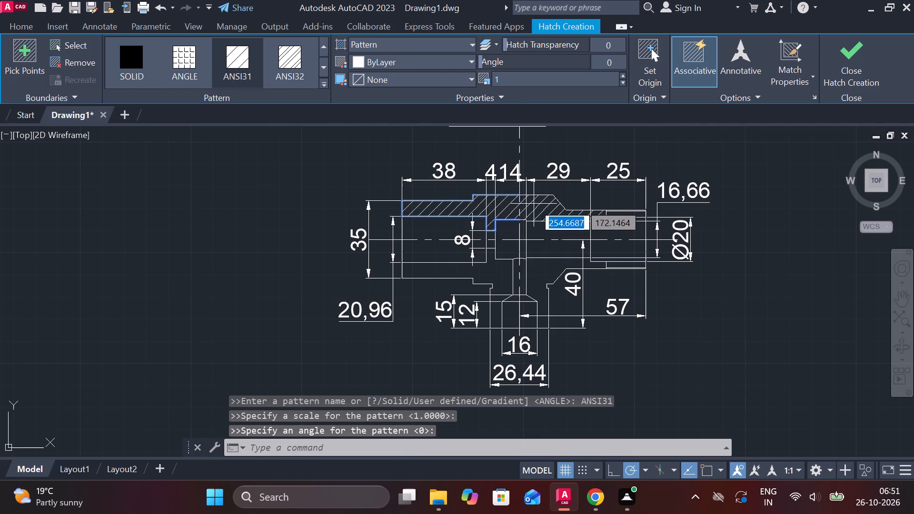
left_click(534, 204)
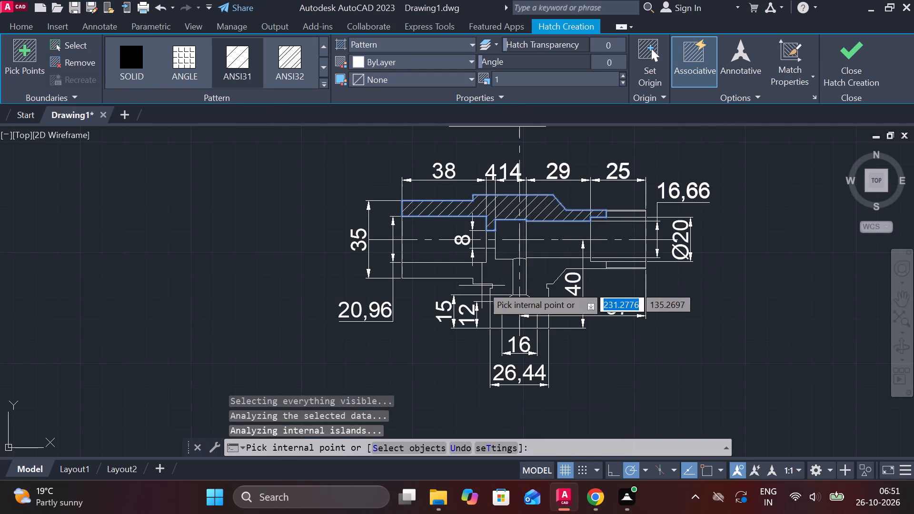
left_click(442, 274)
left_click(545, 273)
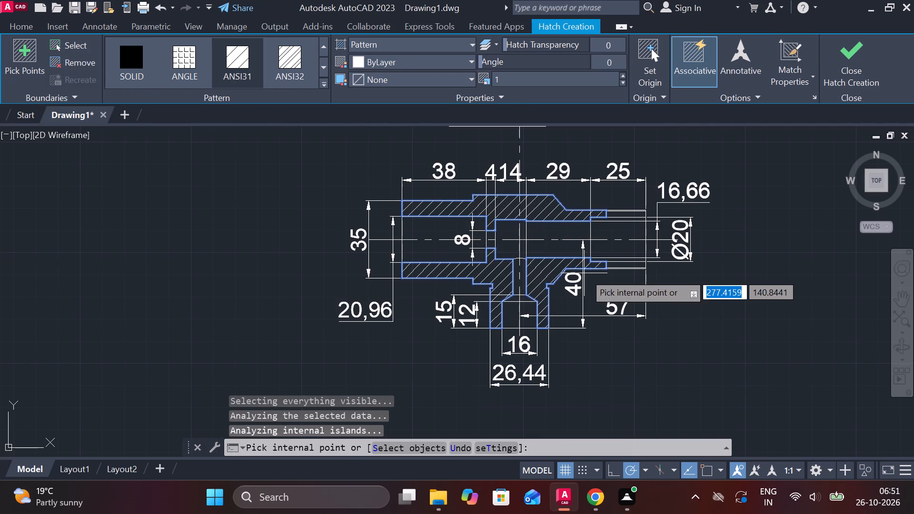
scroll(616, 276, "up", 2)
left_click(629, 260)
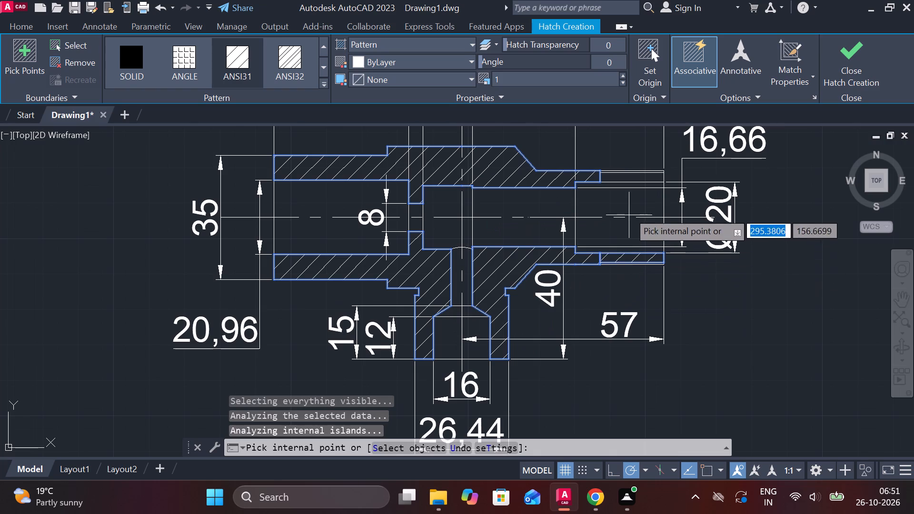
left_click(610, 178)
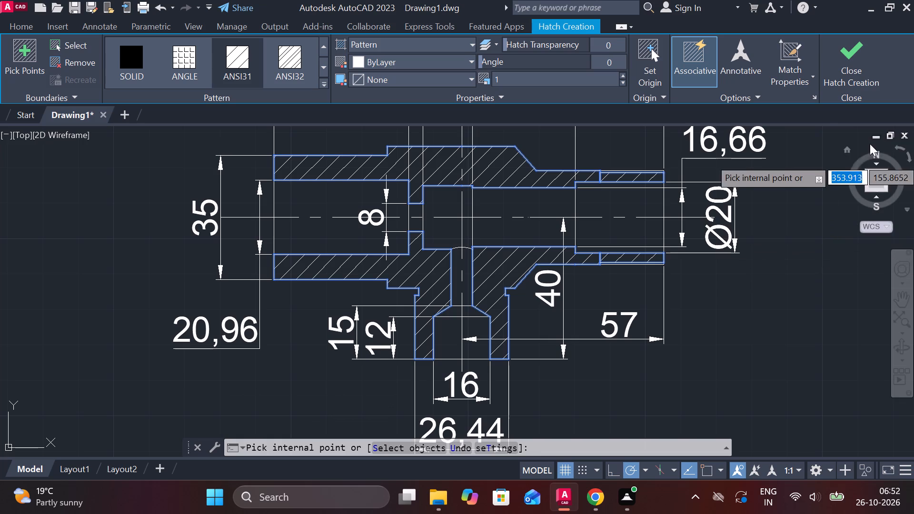
left_click(858, 68)
Add a leader labelled 1 with text height 15, pointing to the upper outer corner of the section view's wide end.
scroll(782, 270, "down", 1)
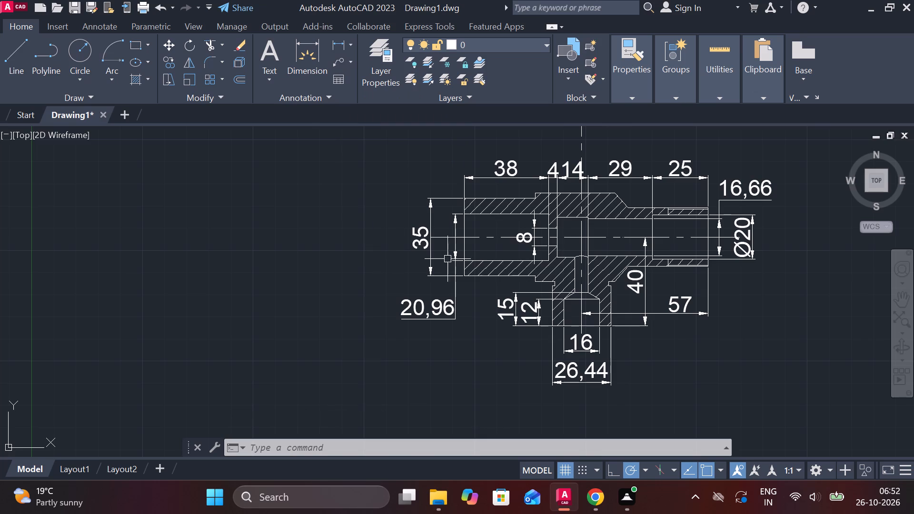
left_click(338, 61)
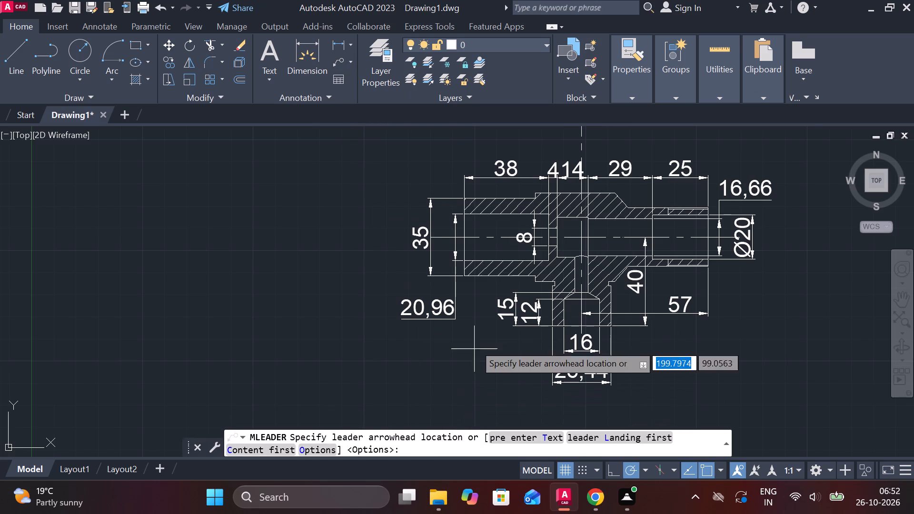
left_click(471, 200)
middle_click_drag(430, 153, 459, 251)
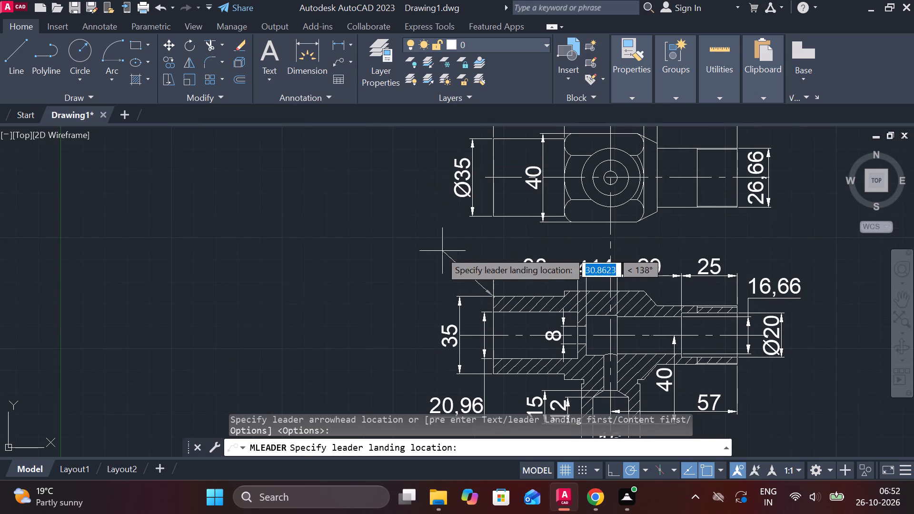
left_click(444, 248)
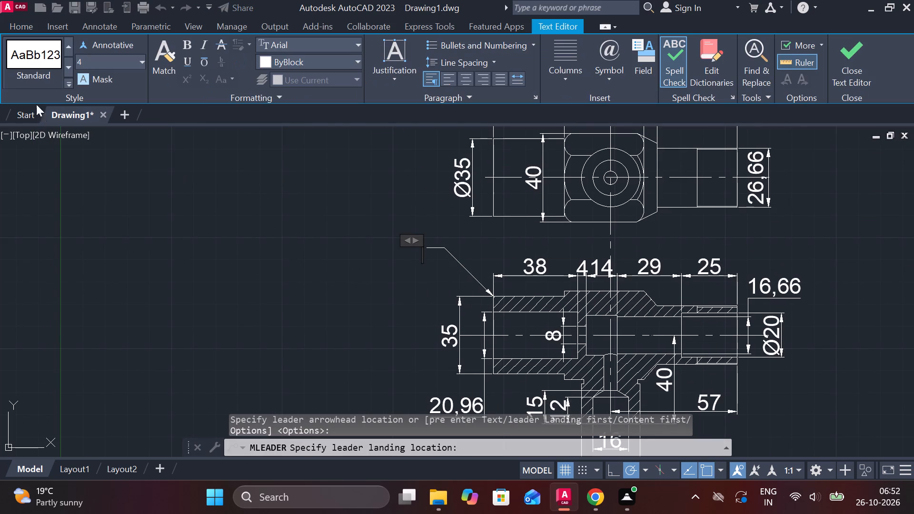
left_click(97, 60)
type("15")
key("space")
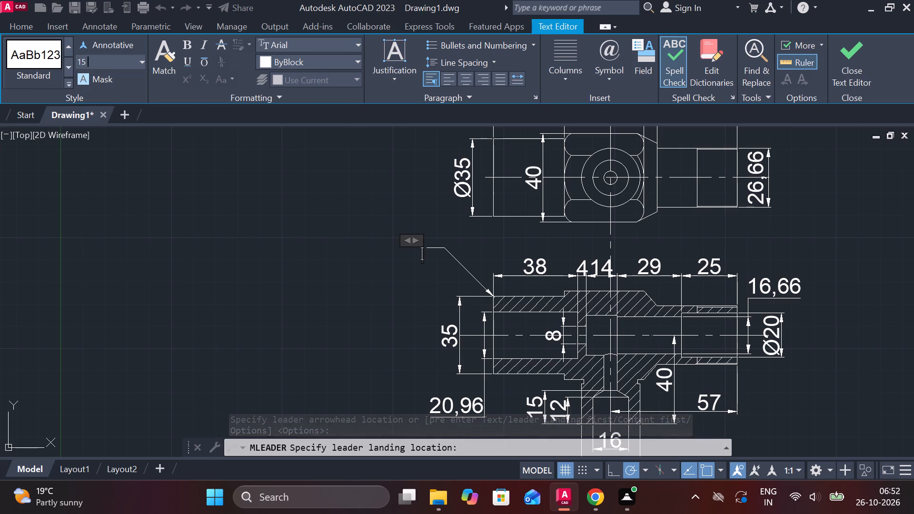
key("Return")
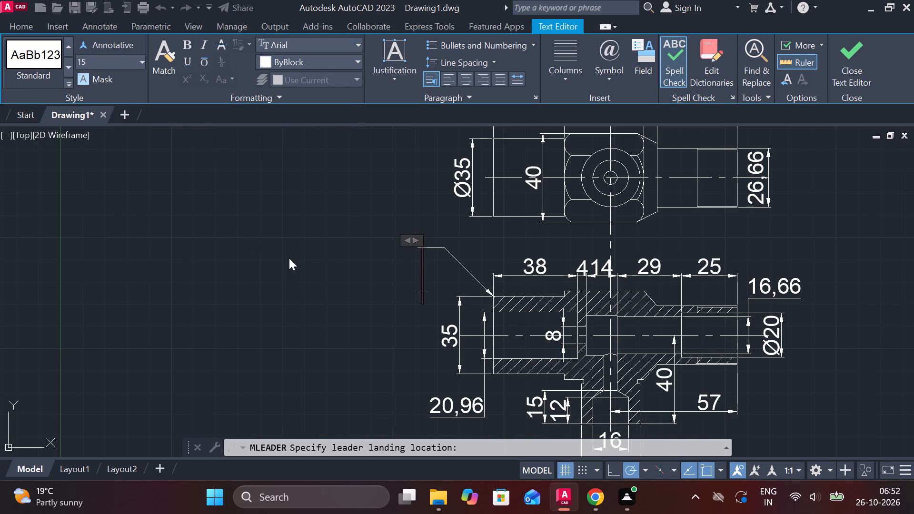
key("1")
left_click(850, 88)
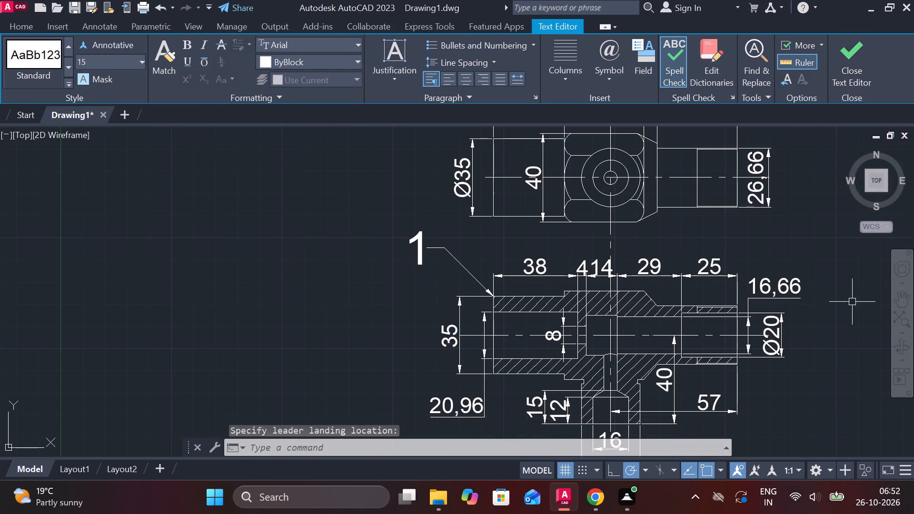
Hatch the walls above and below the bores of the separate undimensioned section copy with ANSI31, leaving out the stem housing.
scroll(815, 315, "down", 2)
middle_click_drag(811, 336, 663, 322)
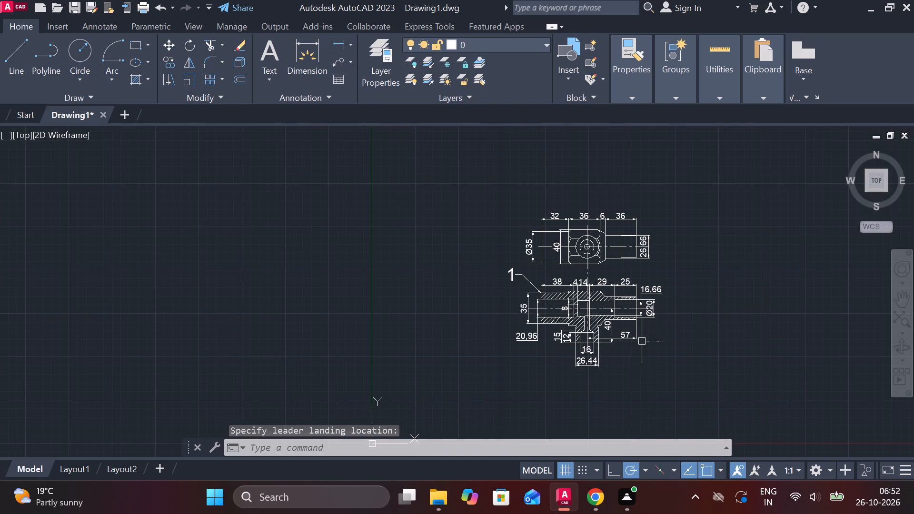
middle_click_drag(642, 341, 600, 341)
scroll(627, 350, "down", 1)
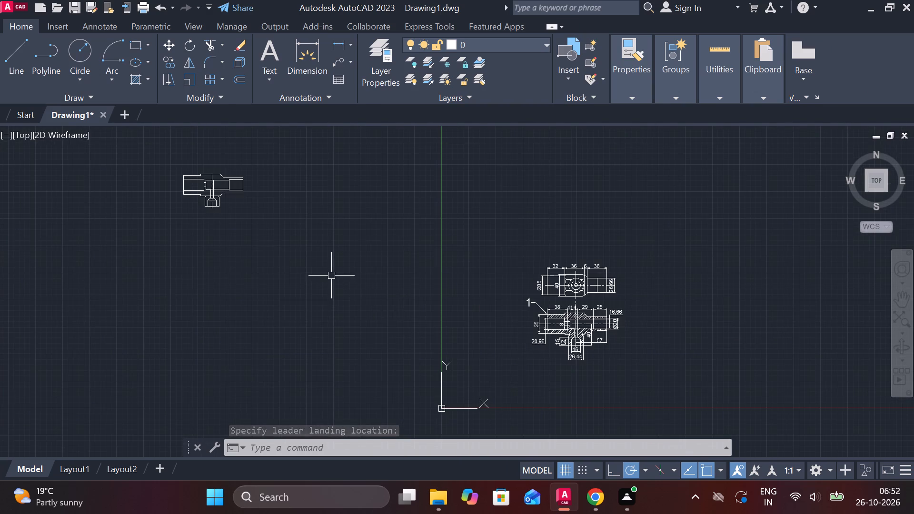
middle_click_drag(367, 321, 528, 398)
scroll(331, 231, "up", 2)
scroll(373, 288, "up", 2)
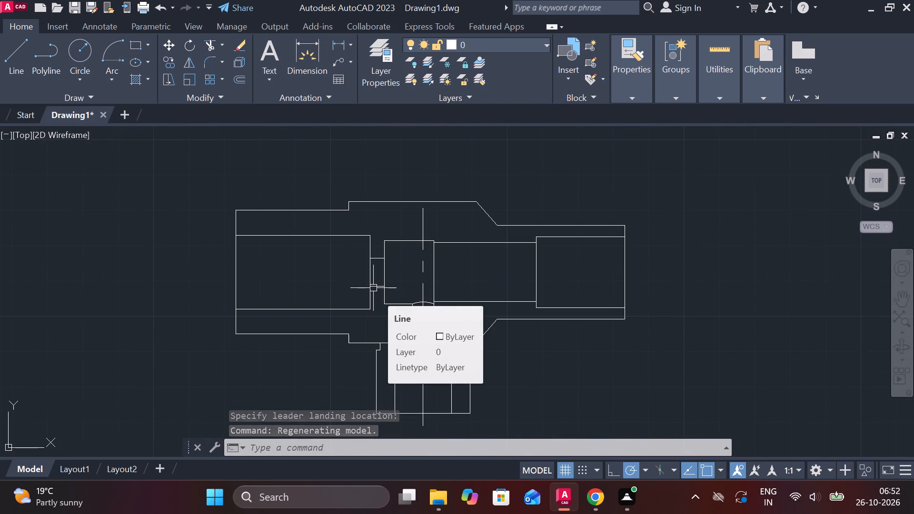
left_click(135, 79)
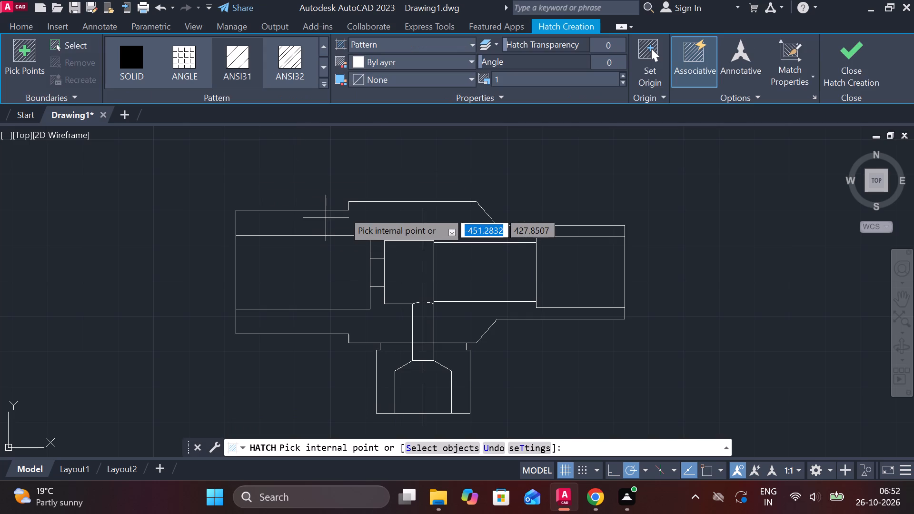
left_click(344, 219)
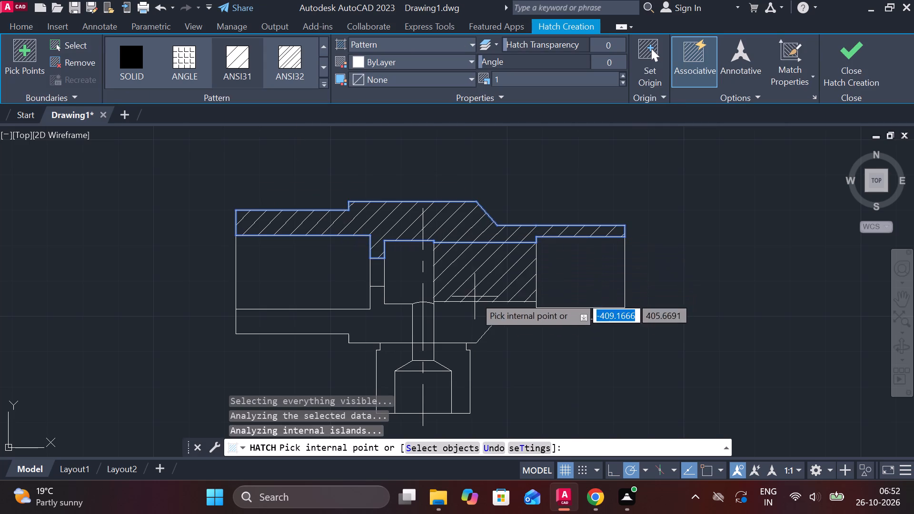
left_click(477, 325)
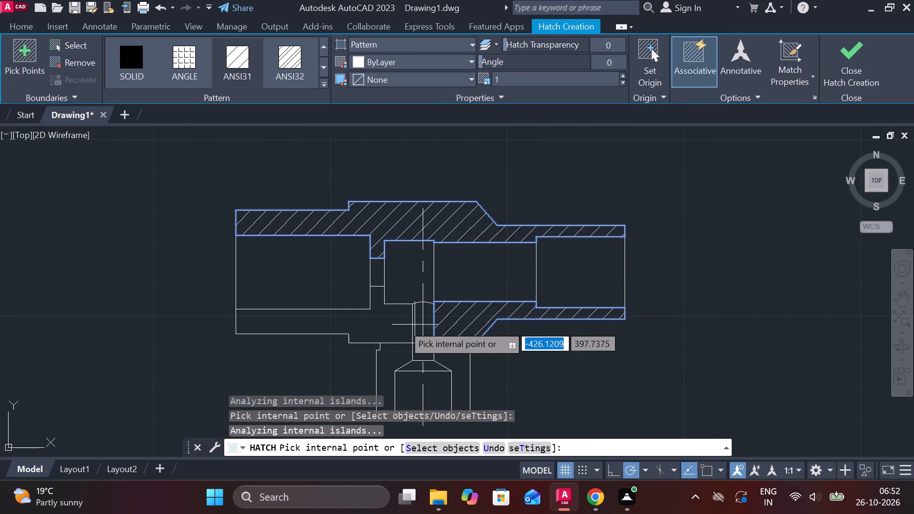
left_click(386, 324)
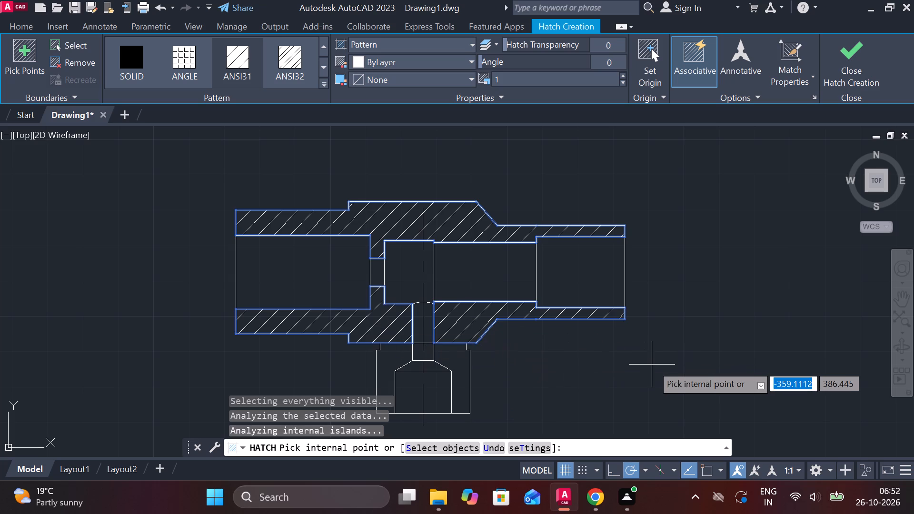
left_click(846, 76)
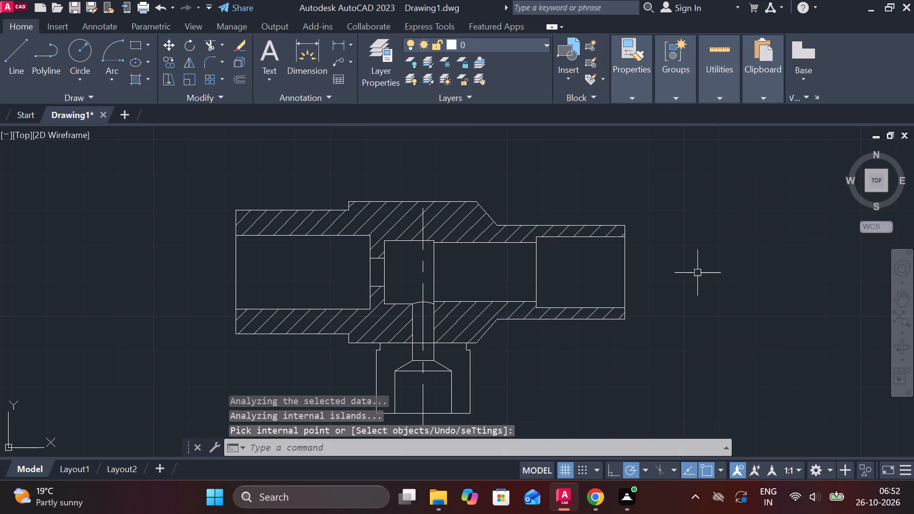
Trim away the body's bottom edge segments between the stem housing walls, including the piece across the stem bore.
scroll(440, 373, "up", 2)
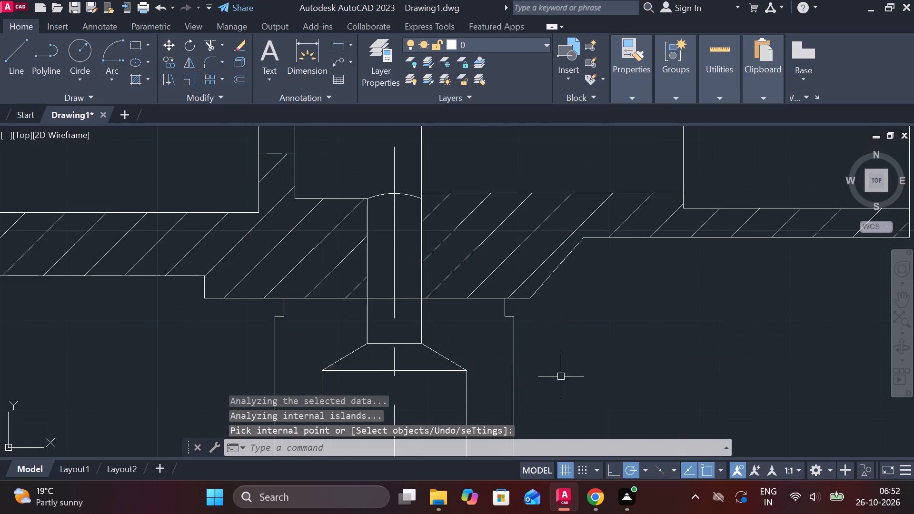
type("tr")
key("space")
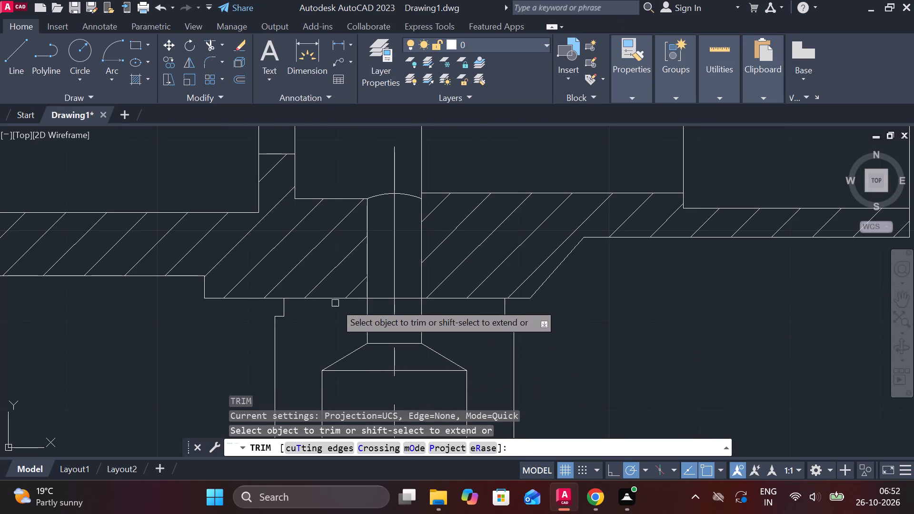
left_click(334, 299)
left_click(451, 300)
left_click(416, 301)
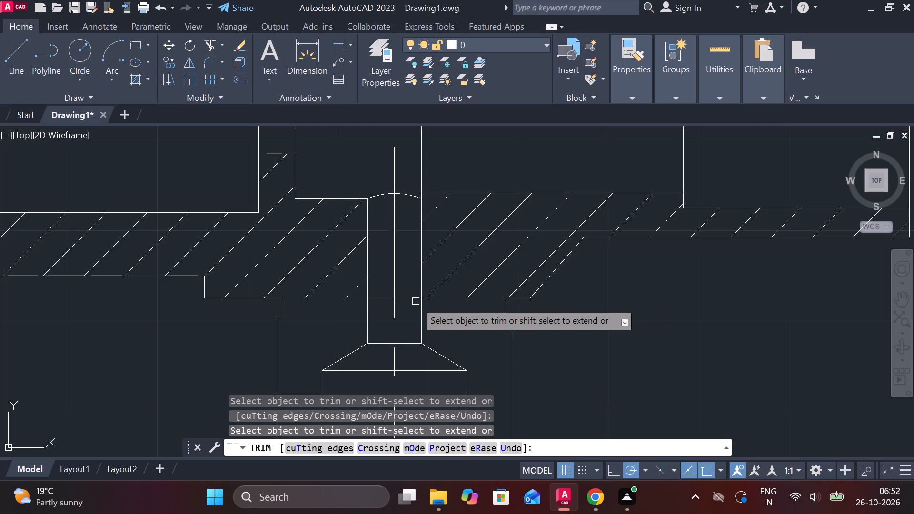
left_click(383, 298)
key("Escape")
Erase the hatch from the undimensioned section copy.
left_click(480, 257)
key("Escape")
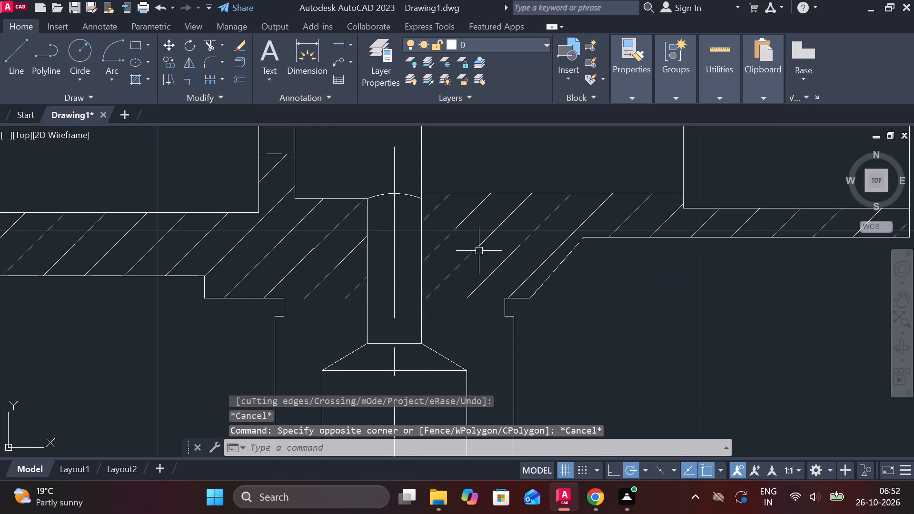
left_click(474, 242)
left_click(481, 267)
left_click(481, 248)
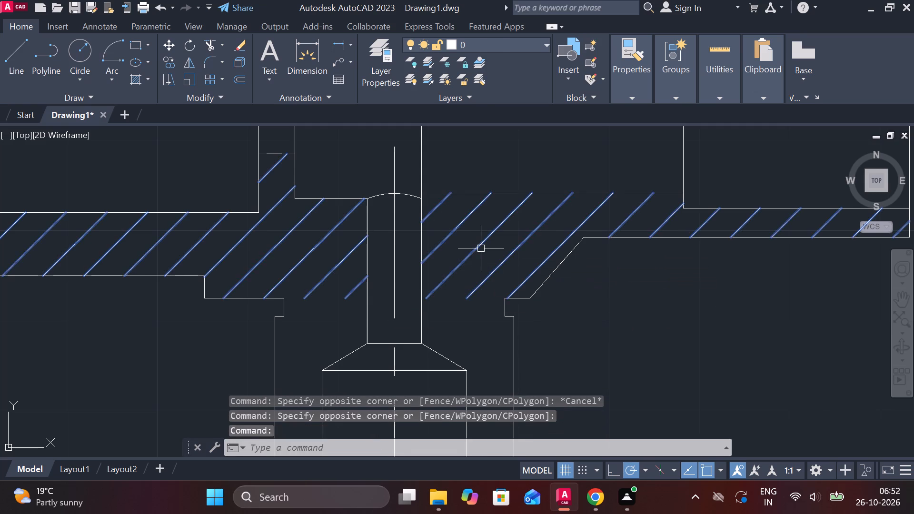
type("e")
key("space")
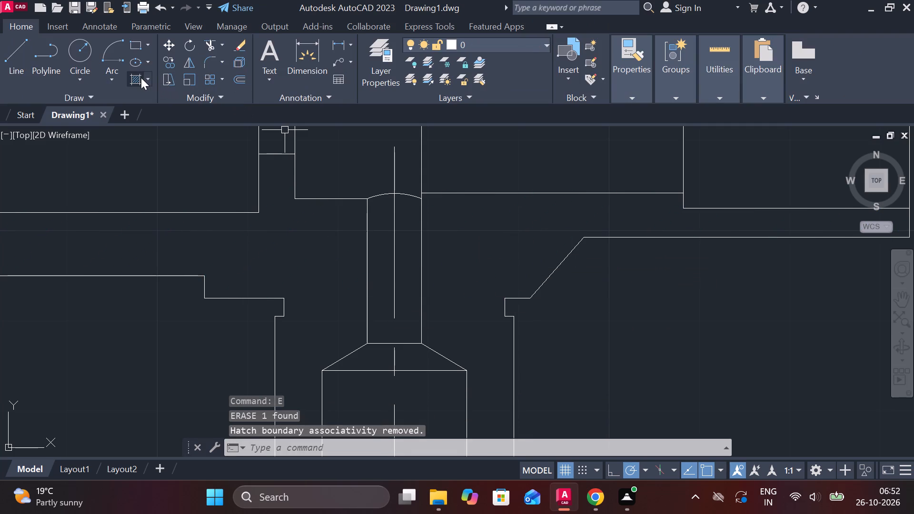
Hatch the section copy's walls above and below the bores, including the stem housing walls, with the ANSI31 pattern.
double_click(141, 78)
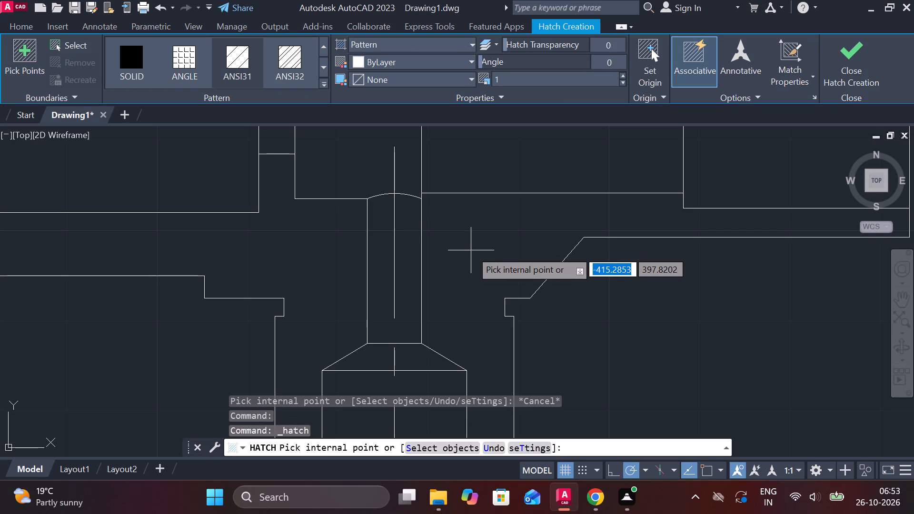
left_click(471, 250)
scroll(471, 250, "down", 2)
left_click(421, 253)
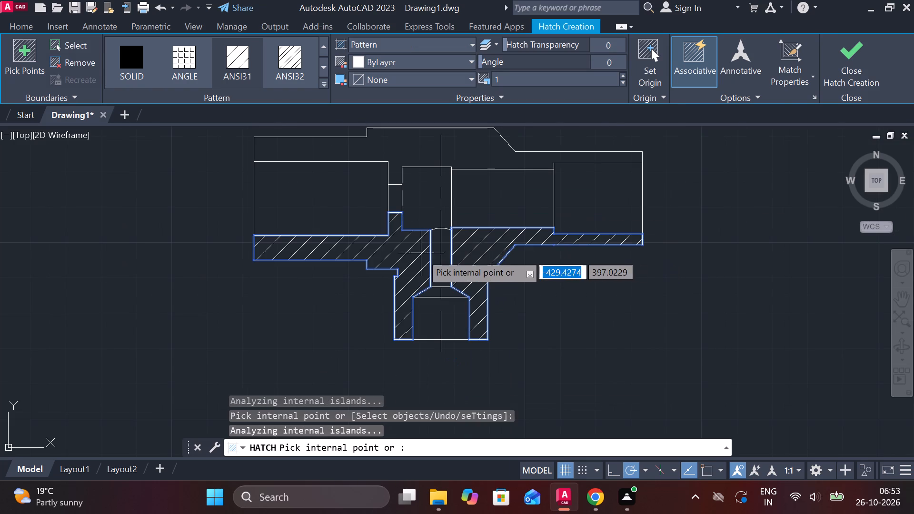
left_click(381, 139)
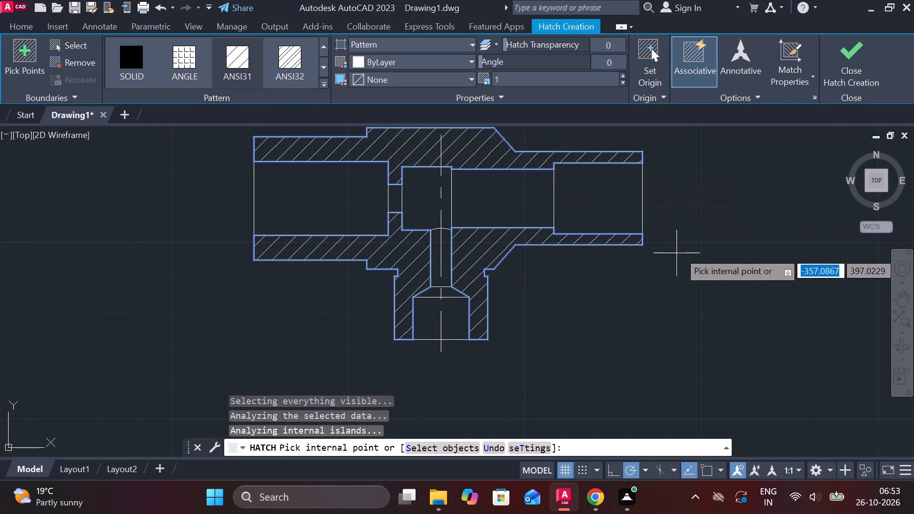
left_click(851, 65)
Stretch the upper end of the section copy's vertical centerline to just above the body's top edge.
scroll(565, 267, "down", 2)
scroll(509, 247, "up", 2)
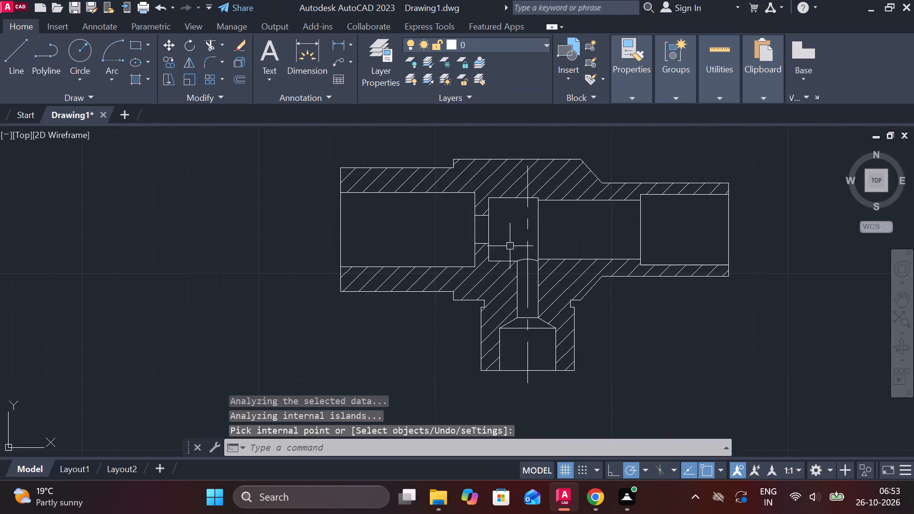
left_click(526, 217)
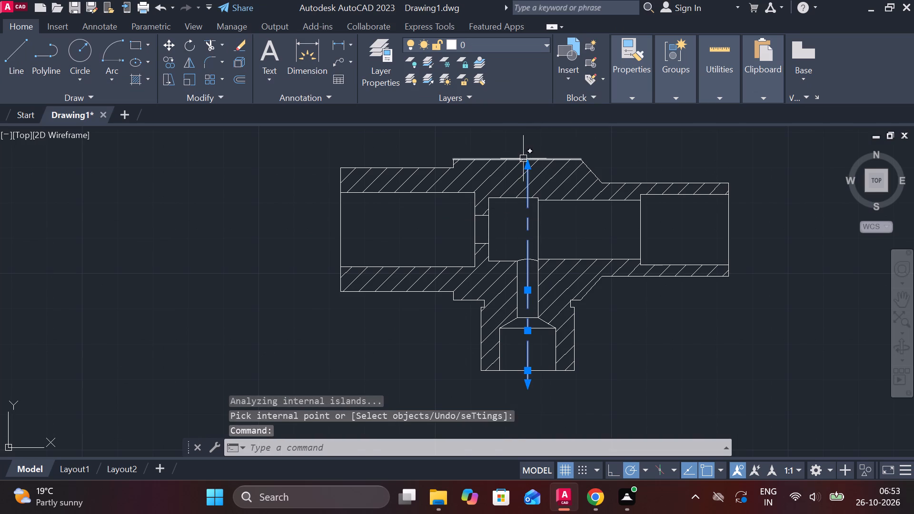
left_click(525, 165)
left_click(527, 138)
key("Escape")
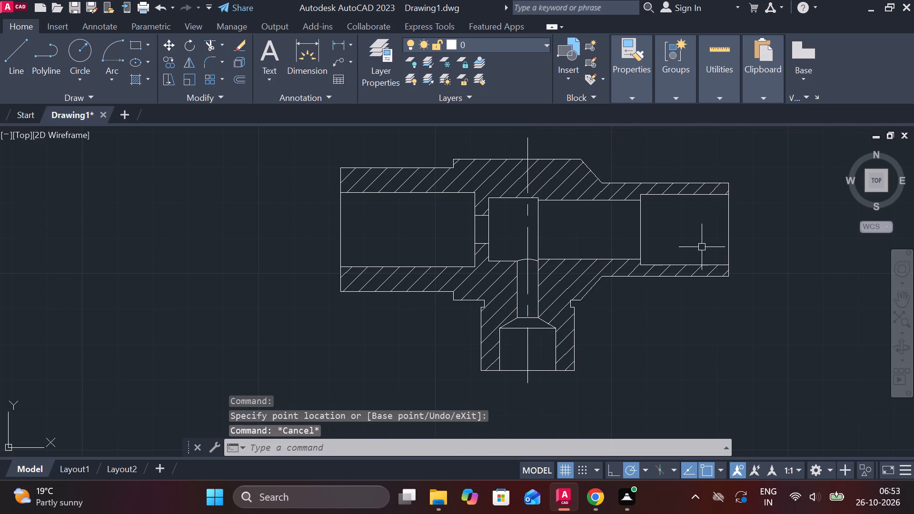
Add a horizontal centerline between the narrow end's outer edges and stretch it along the bore to just beyond the wide end face.
scroll(702, 268, "down", 2)
middle_click_drag(705, 322, 457, 317)
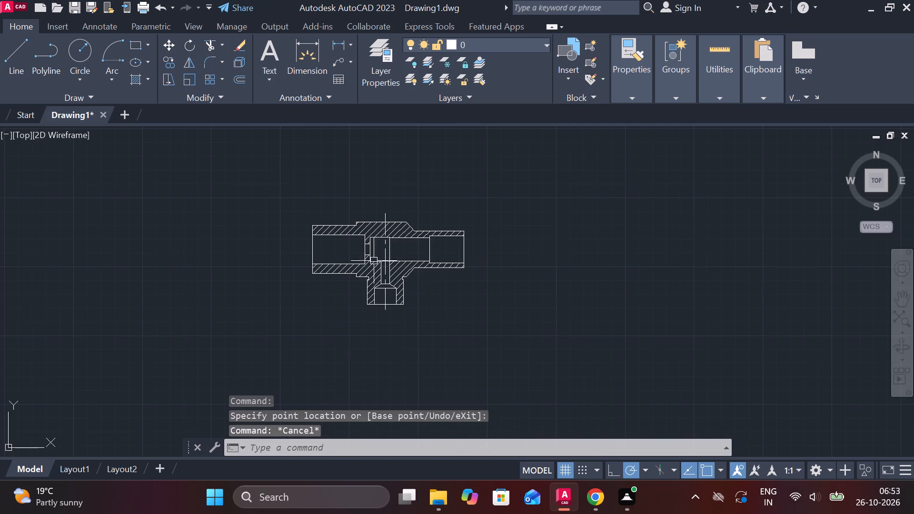
scroll(361, 252, "up", 1)
type("ce")
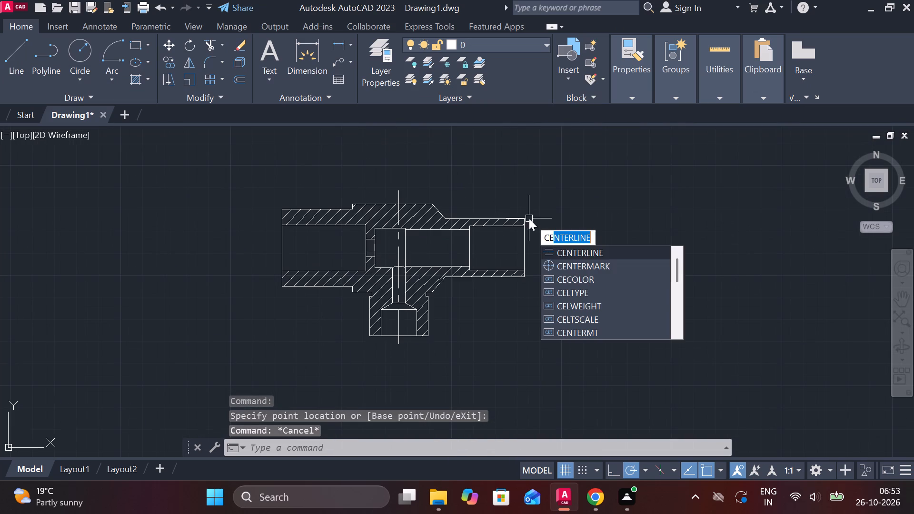
left_click(559, 250)
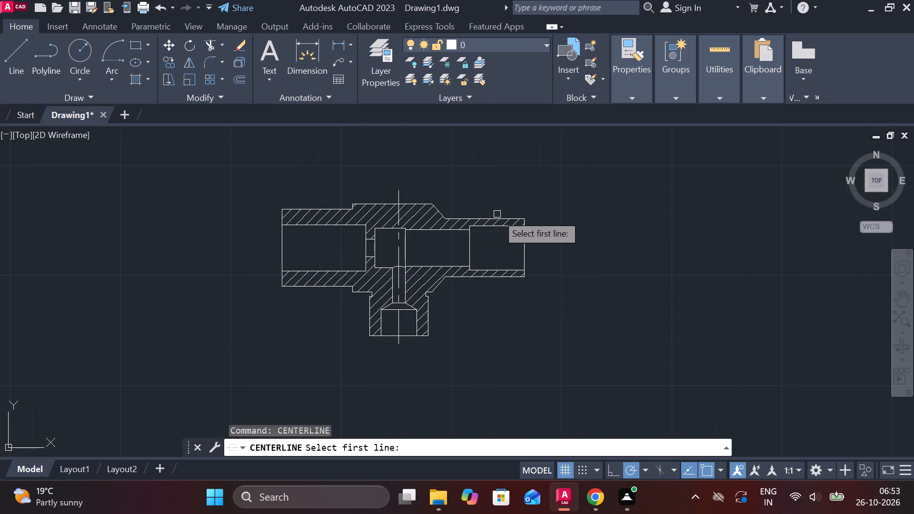
left_click(500, 216)
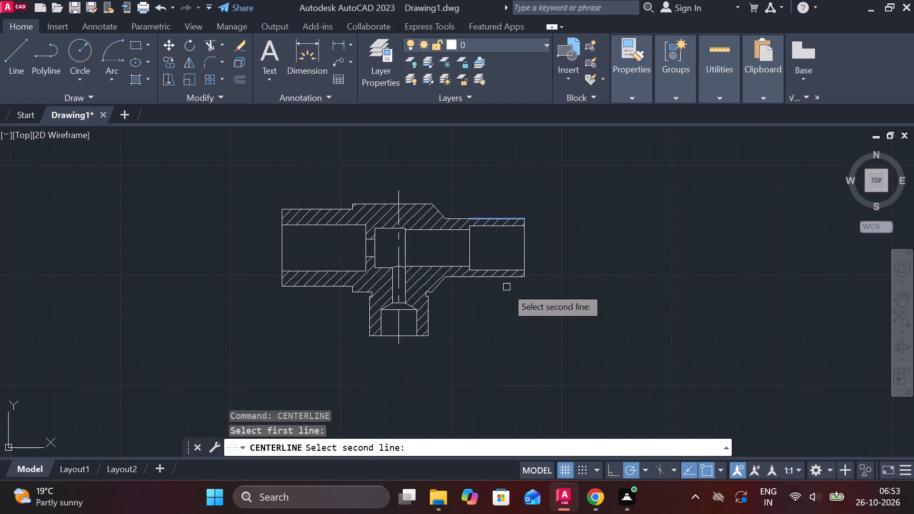
double_click(507, 279)
left_click(488, 250)
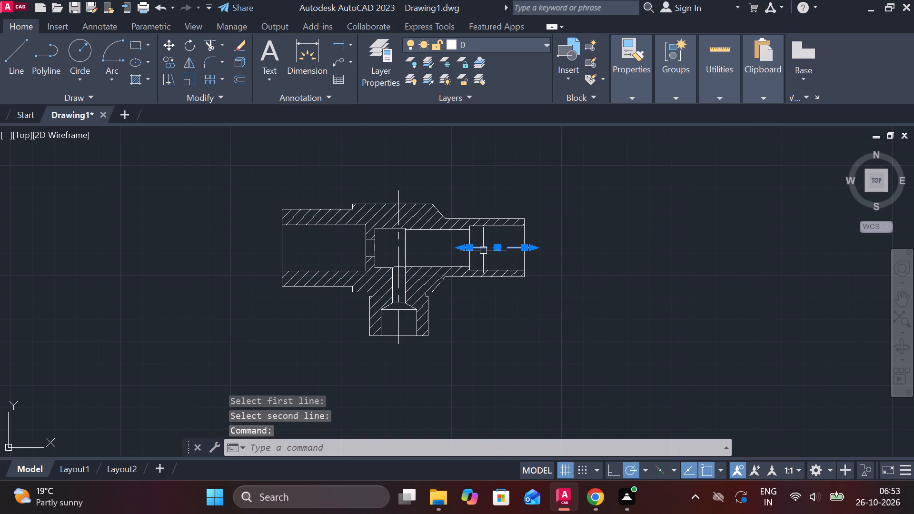
left_click(463, 250)
left_click(264, 257)
key("Escape")
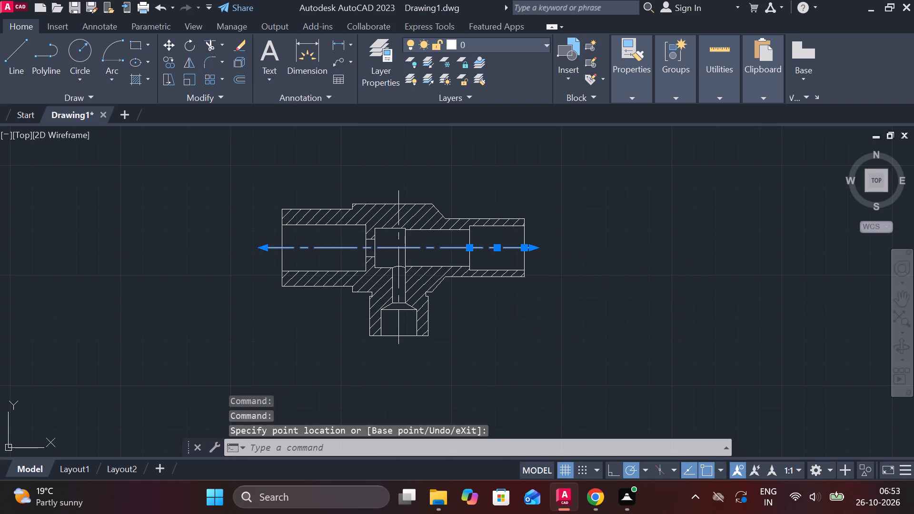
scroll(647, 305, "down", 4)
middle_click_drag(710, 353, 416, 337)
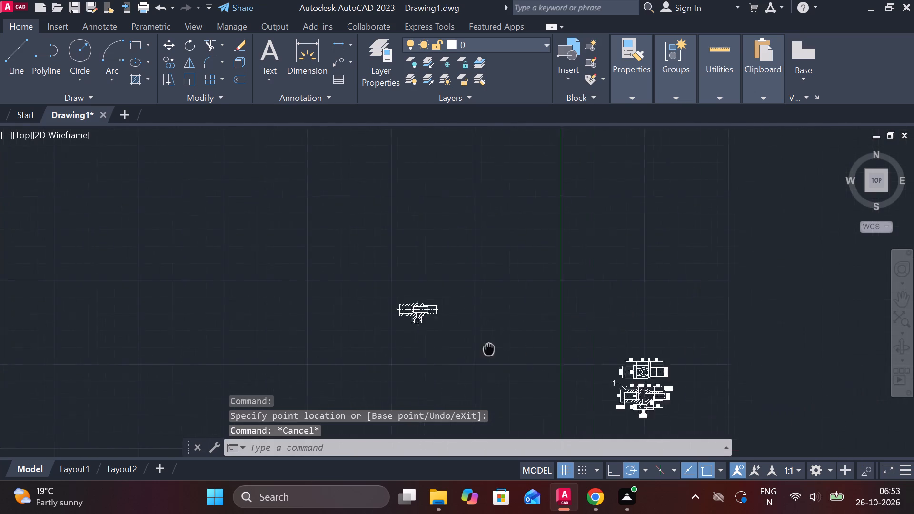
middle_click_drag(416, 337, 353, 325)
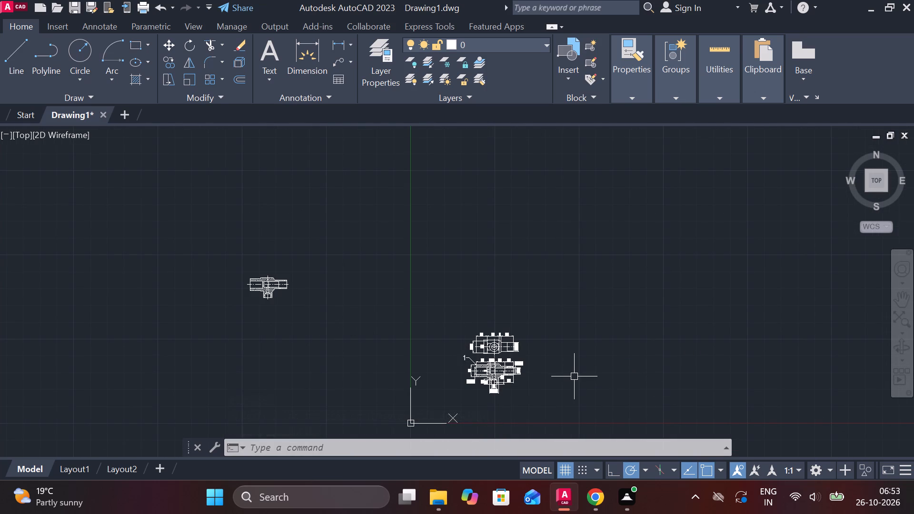
Draw a closed rectangle of lines, 18 wide and 26.44 high, in the empty space above the dimensioned views.
middle_click_drag(494, 266, 468, 283)
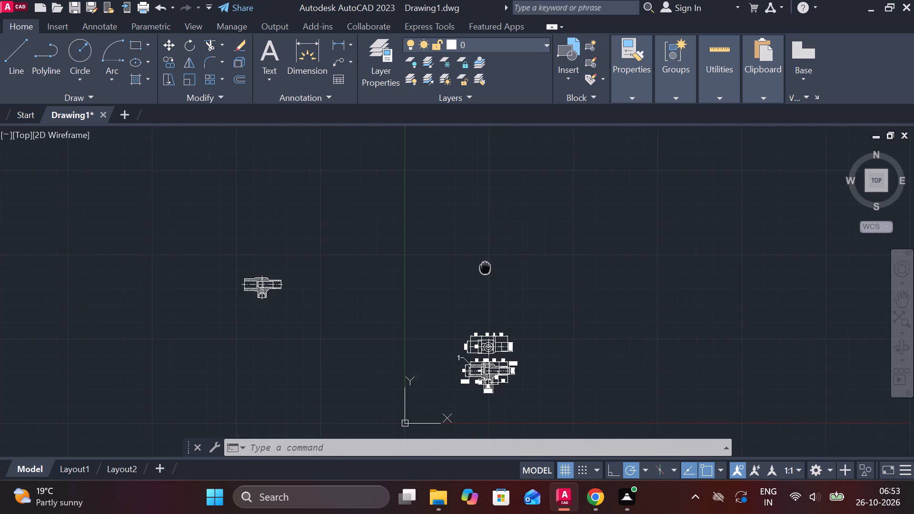
middle_click_drag(468, 283, 354, 336)
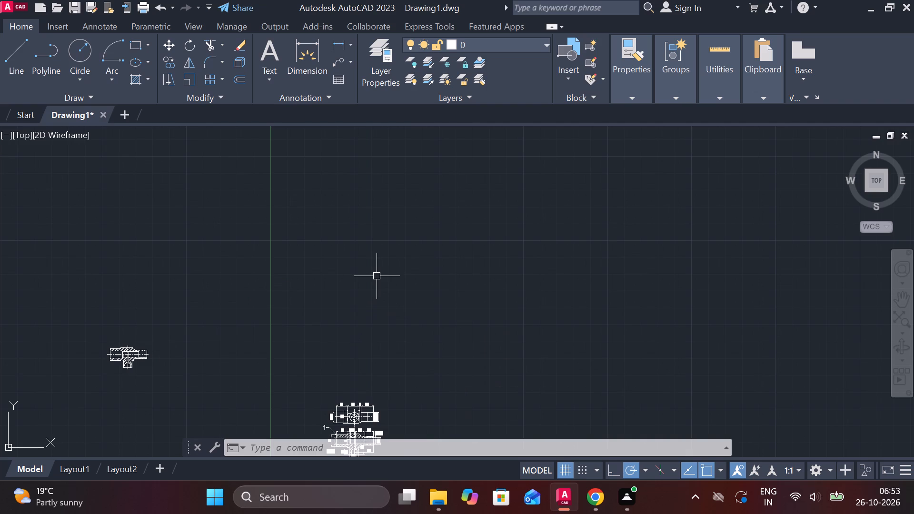
key("l")
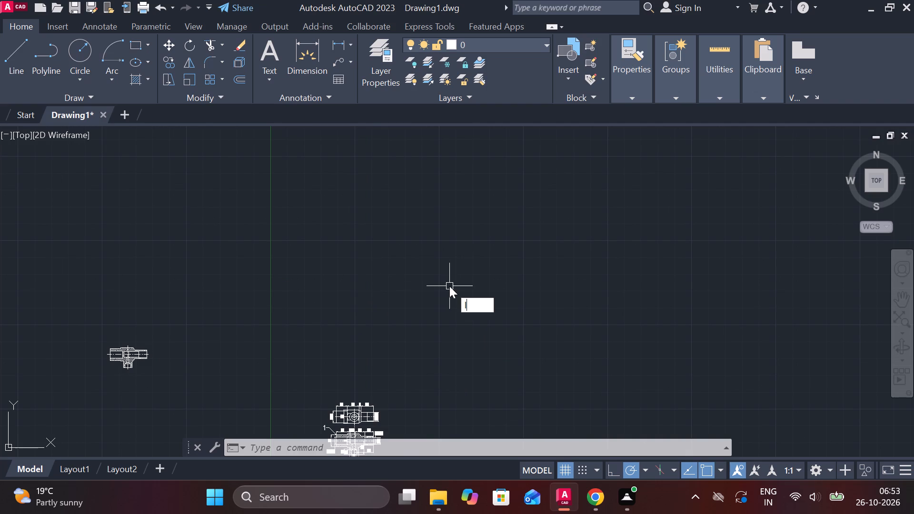
key("Return")
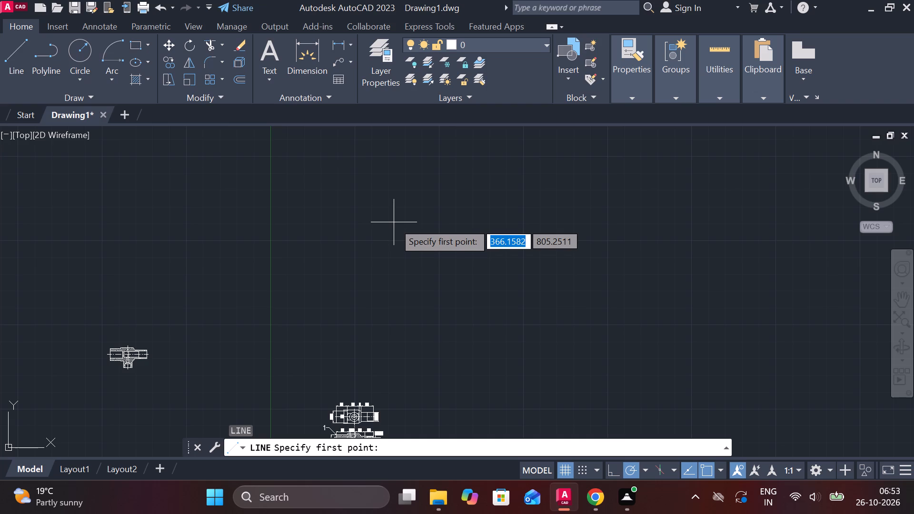
left_click(394, 222)
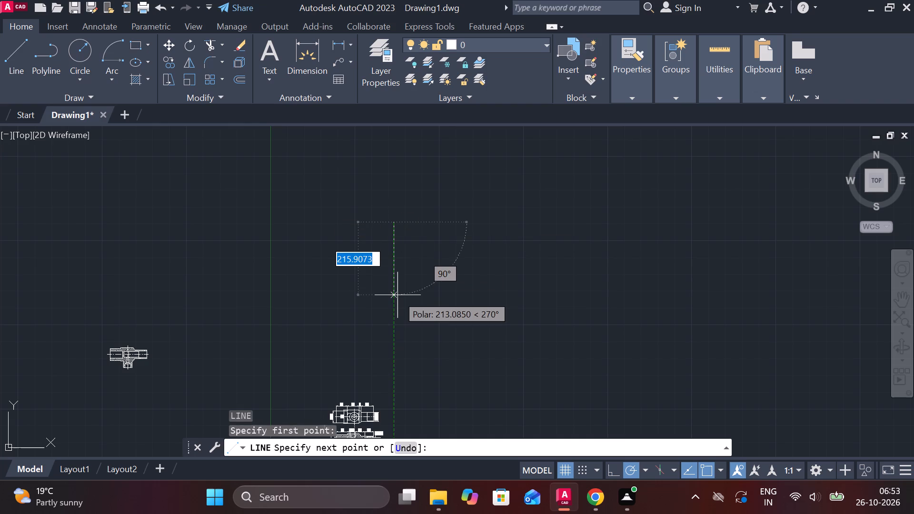
type("26.")
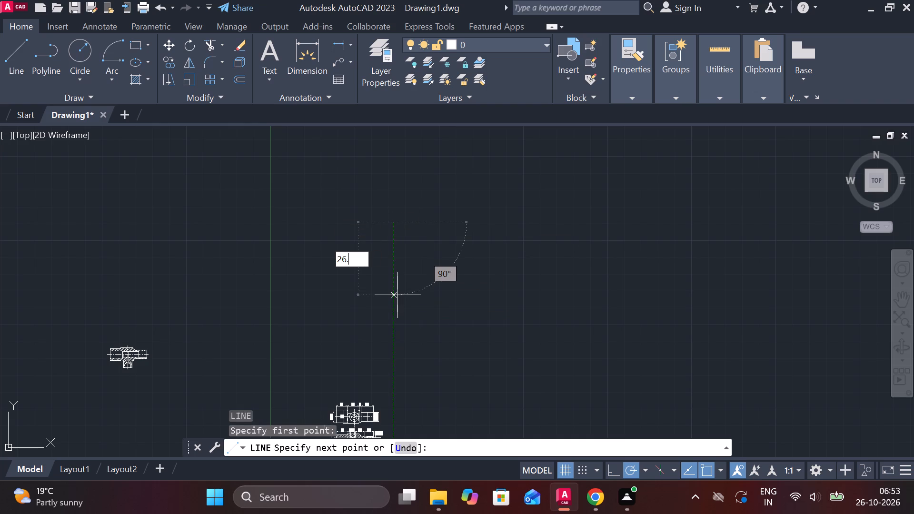
type("44")
key("space")
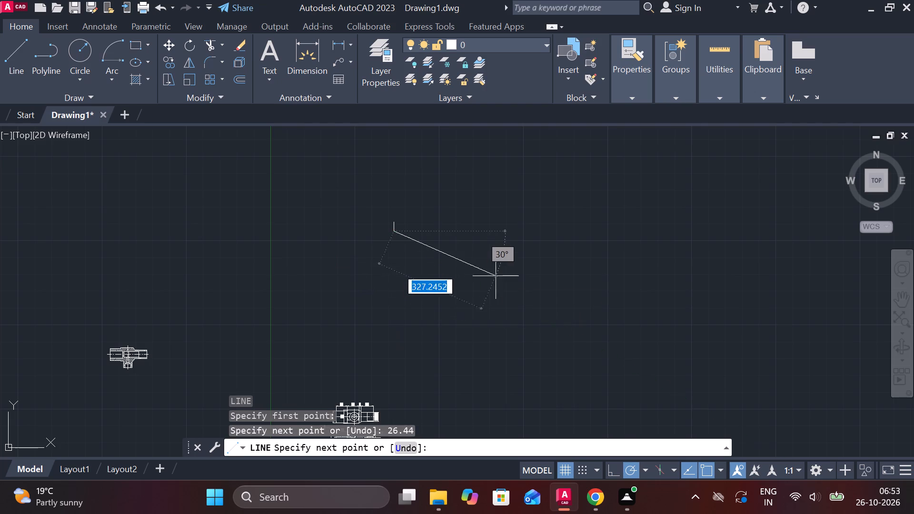
scroll(363, 235, "up", 5)
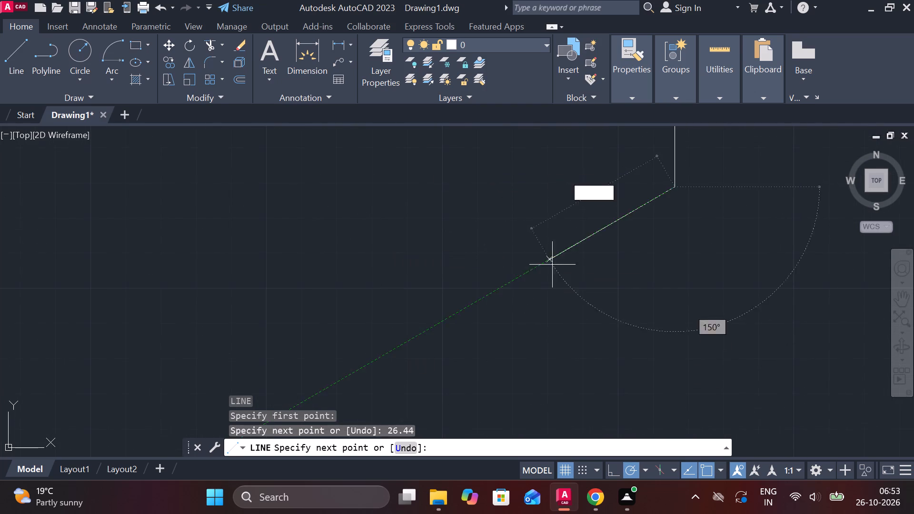
middle_click_drag(569, 265, 277, 403)
type("18")
key("space")
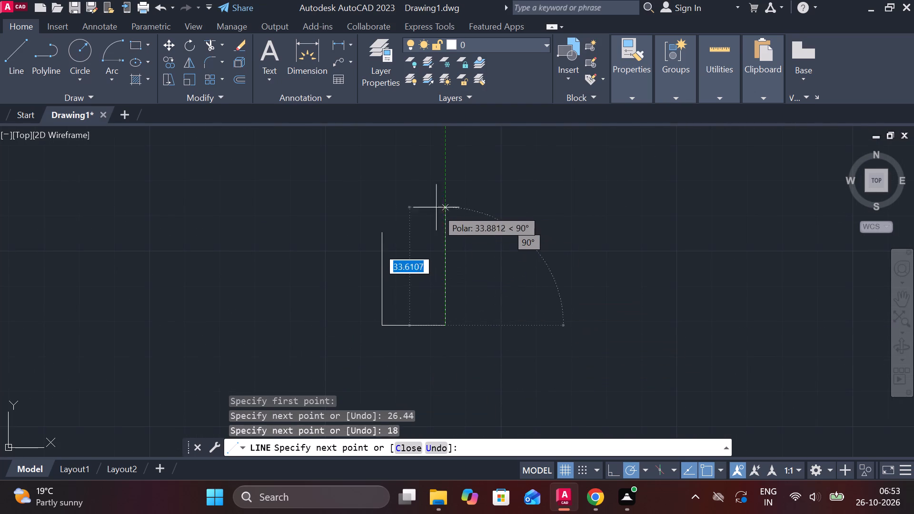
type("26")
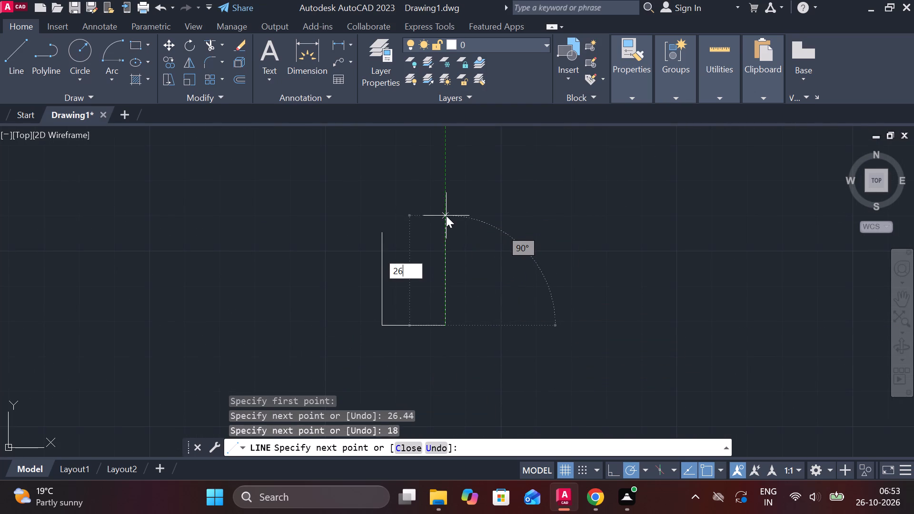
key("period")
type("44")
key("space")
left_click(387, 229)
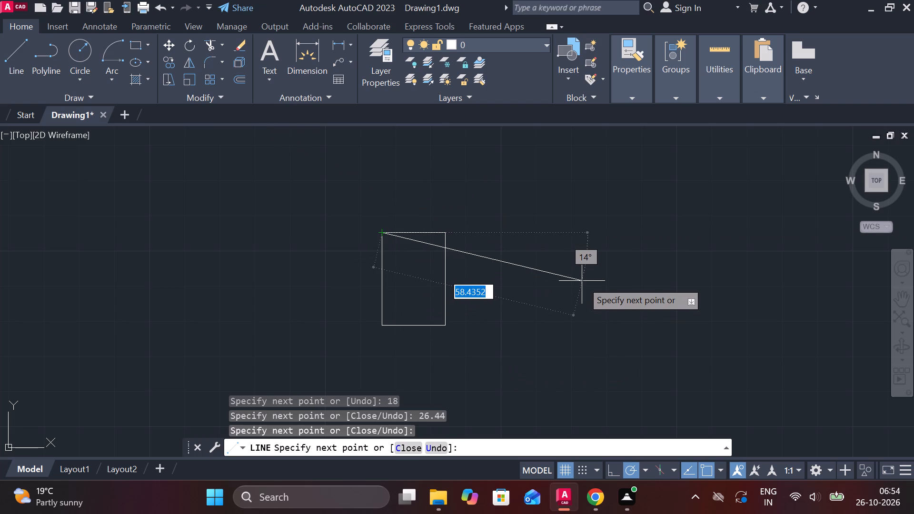
key("Escape")
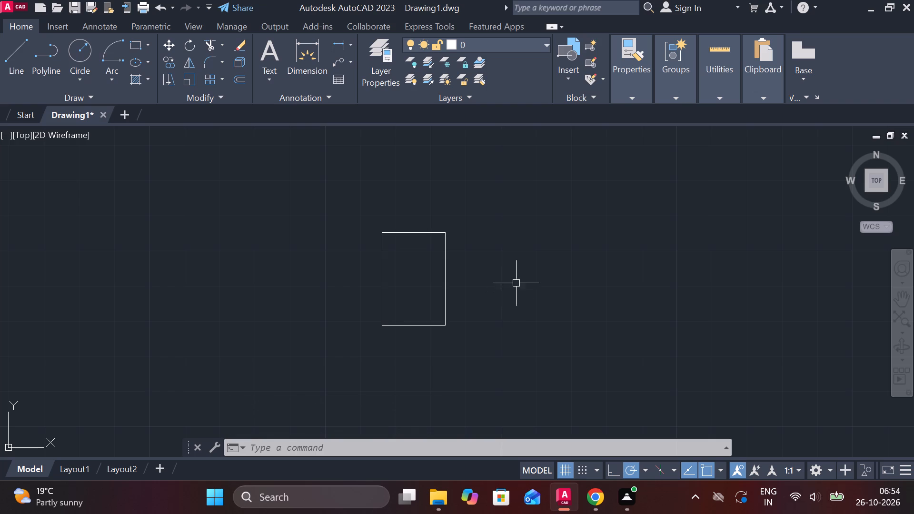
Draw a 68 long, 12 high shank outline from the rectangle's right edge, starting 6 above that edge's midpoint.
key("l")
key("Return")
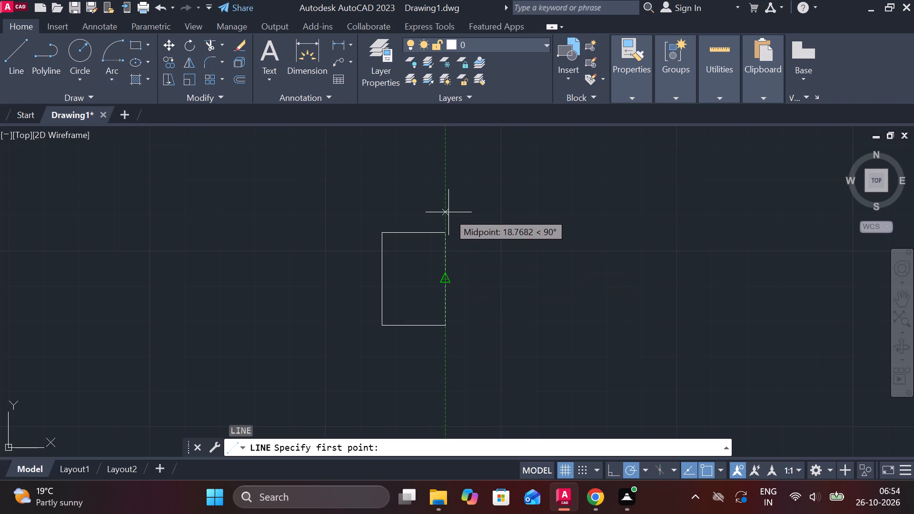
type("6")
key("space")
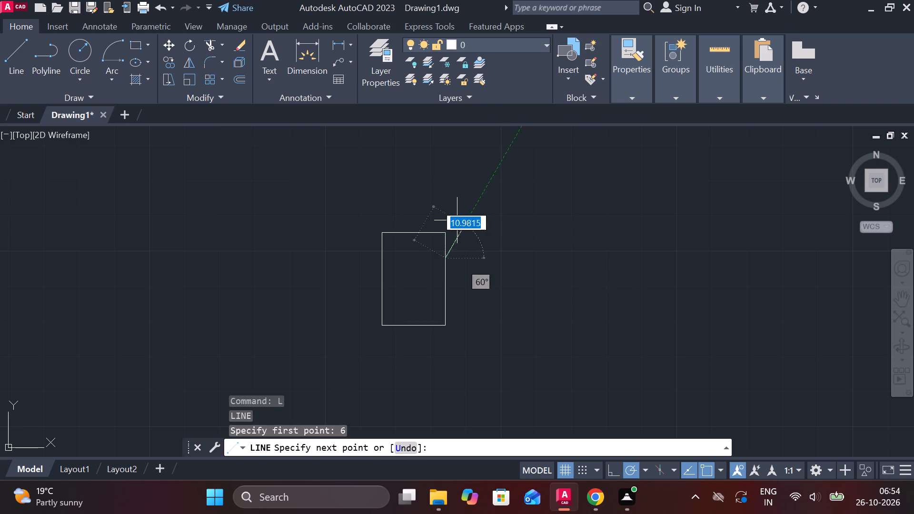
middle_click_drag(462, 261, 453, 261)
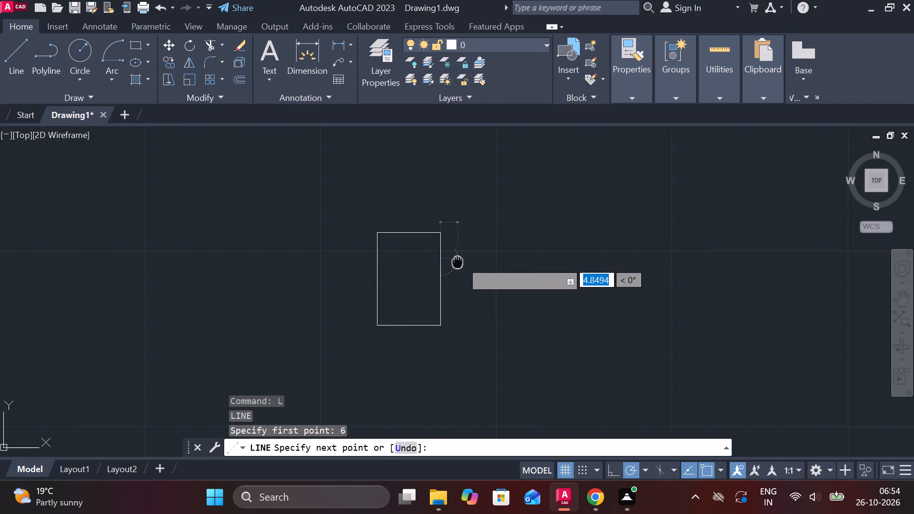
middle_click_drag(453, 261, 378, 262)
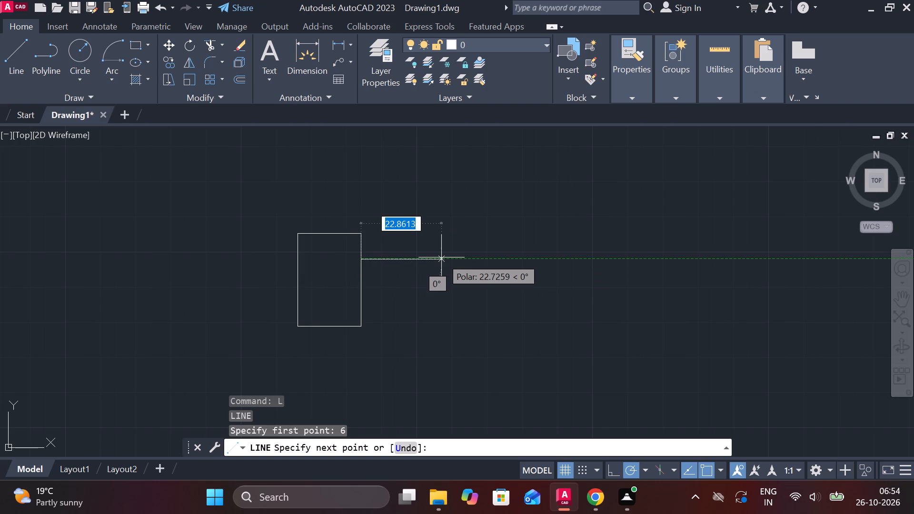
type("68")
key("Return")
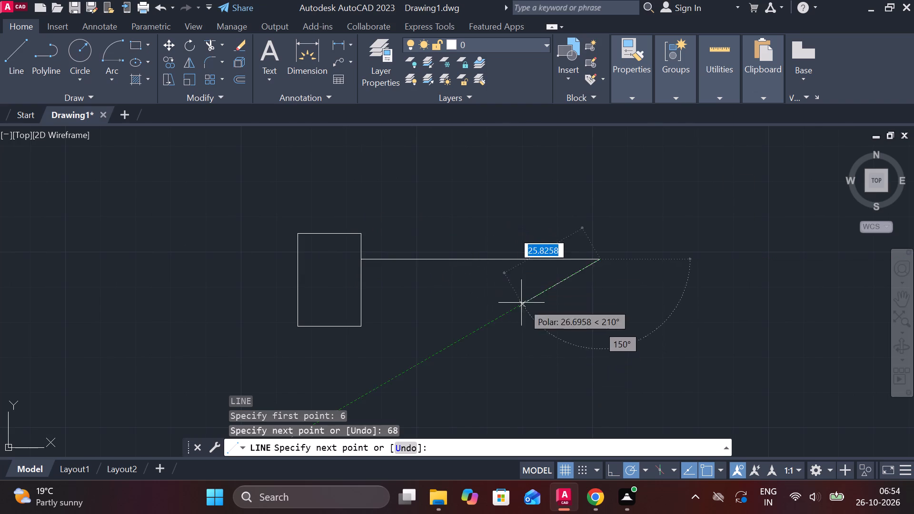
type("12")
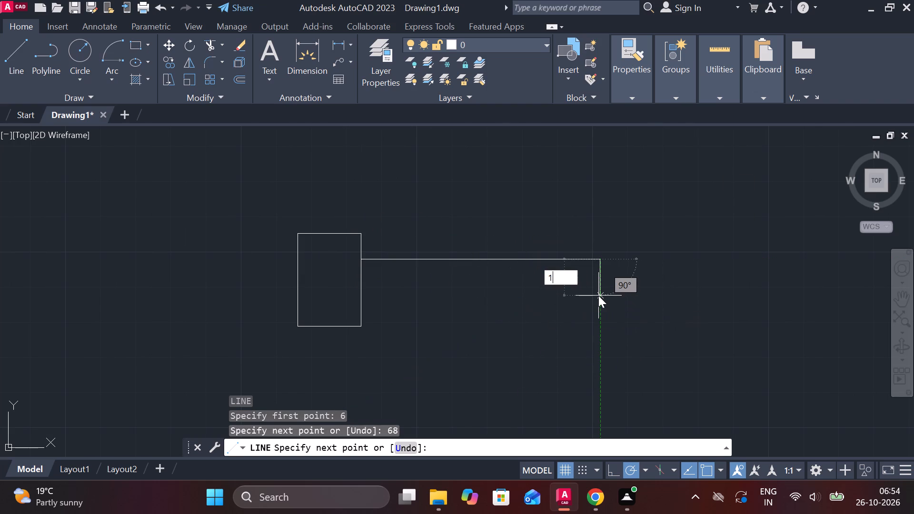
key("space")
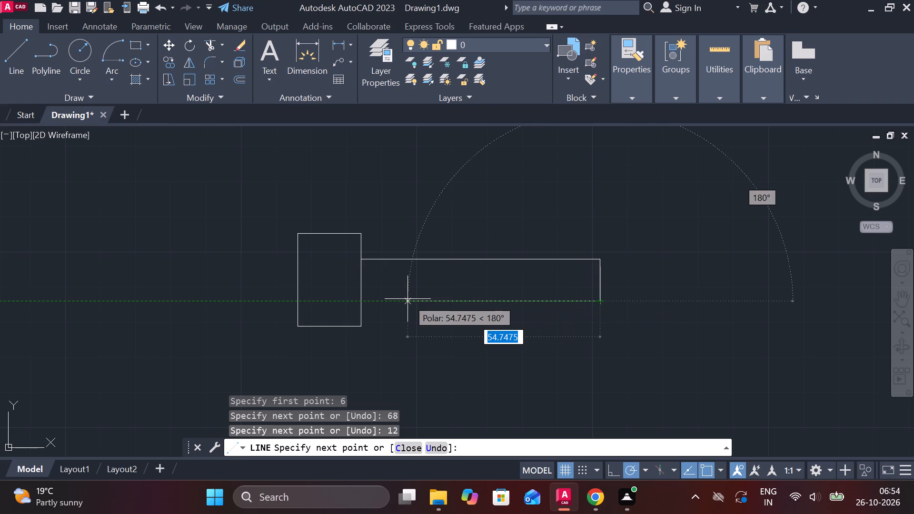
type("68")
key("Return")
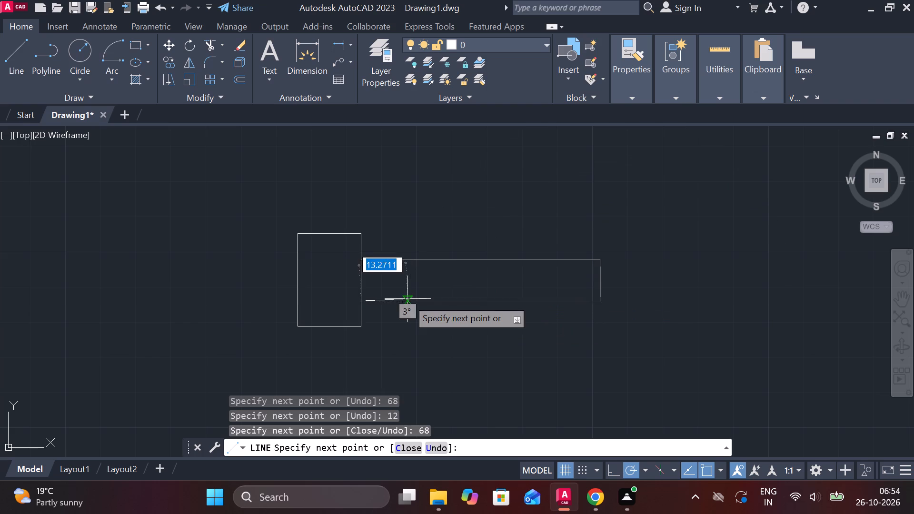
middle_click_drag(429, 330, 488, 338)
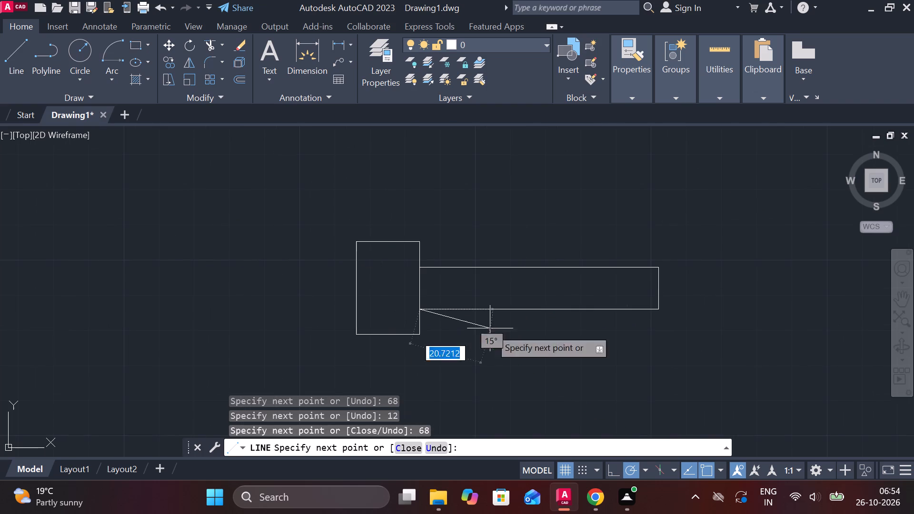
key("Escape")
Draw an 11 long, 12 high stub outline on the rectangle's left edge, level with the long shank.
key("l")
key("Return")
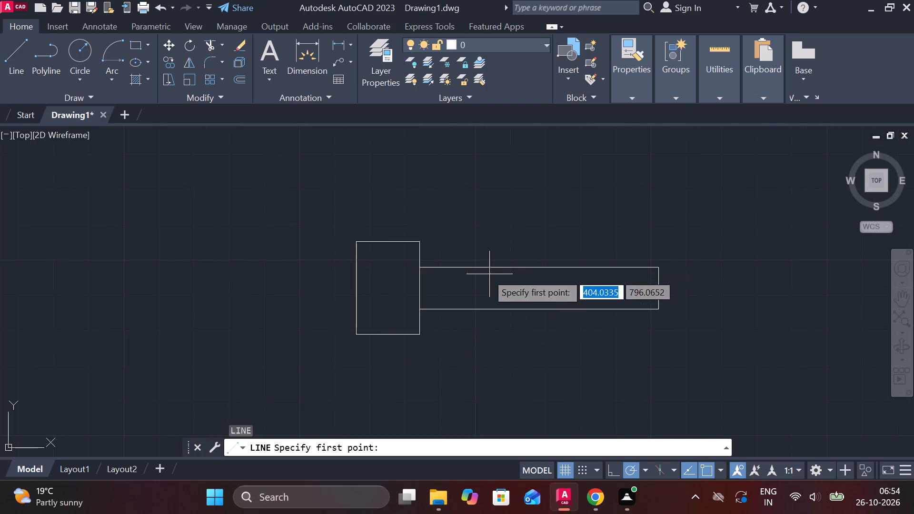
left_click(357, 269)
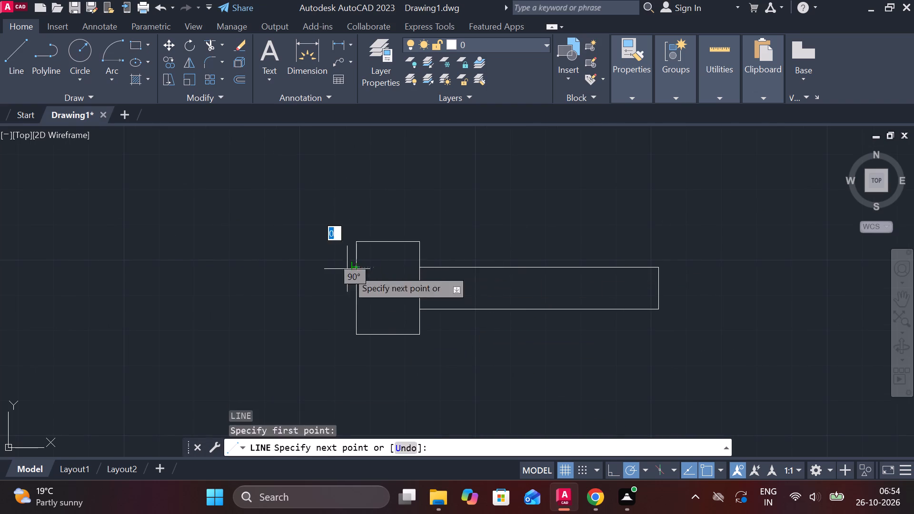
type("11")
key("space")
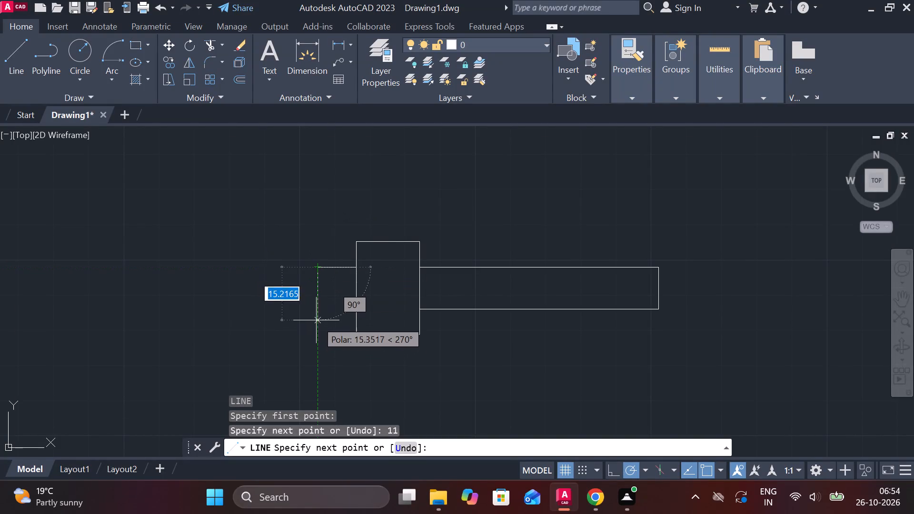
type("12")
key("space")
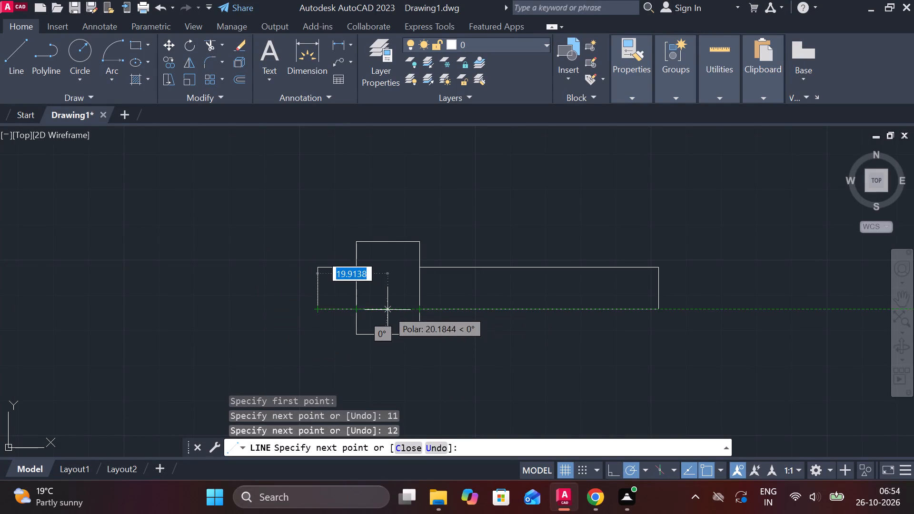
left_click(359, 310)
key("Escape")
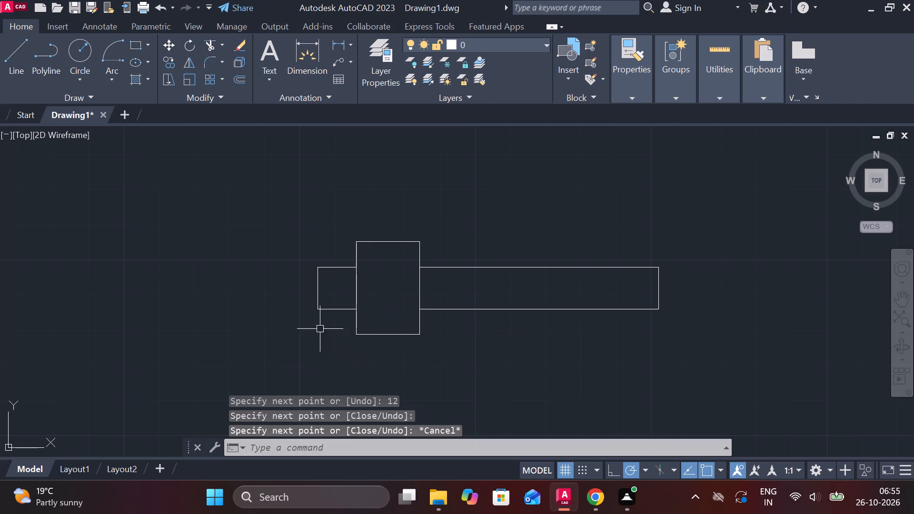
Offset the short stub's vertical end edge outward by 5.
middle_click_drag(320, 328, 353, 352)
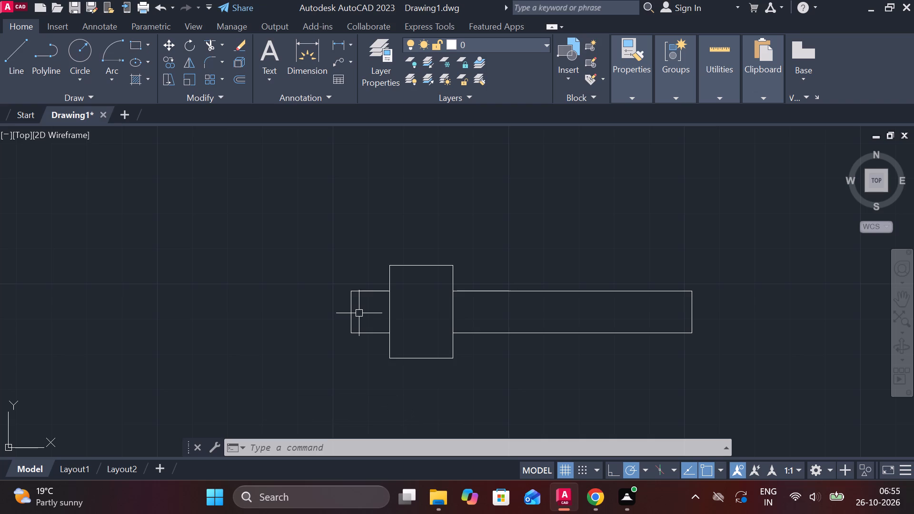
scroll(350, 305, "up", 1)
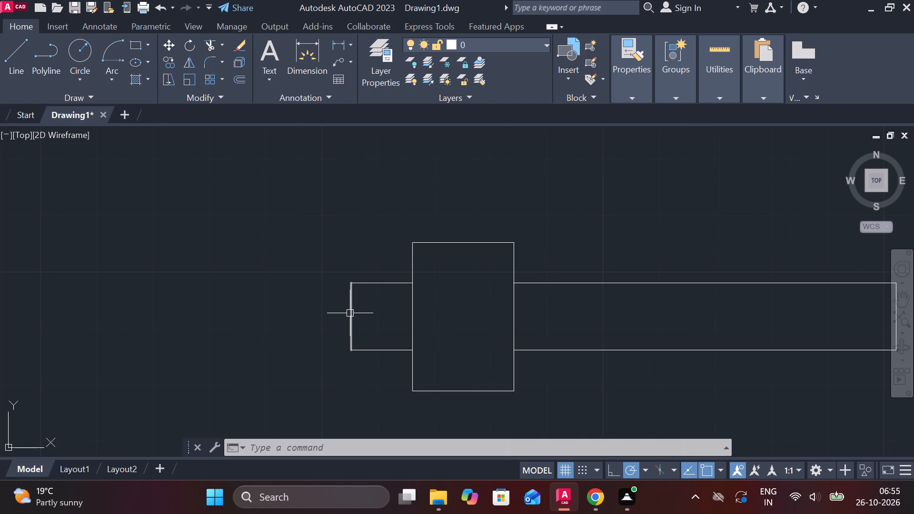
left_click(350, 313)
key("o")
key("Return")
key("Return")
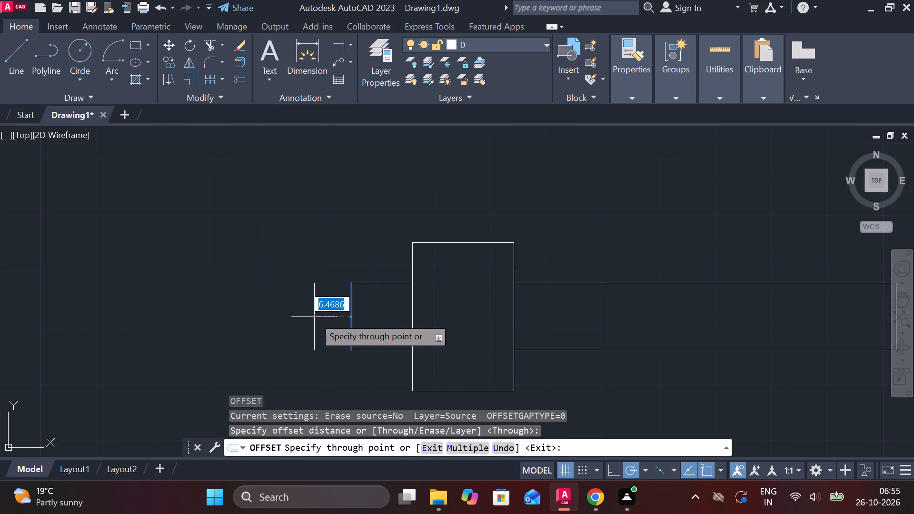
type("5")
key("space")
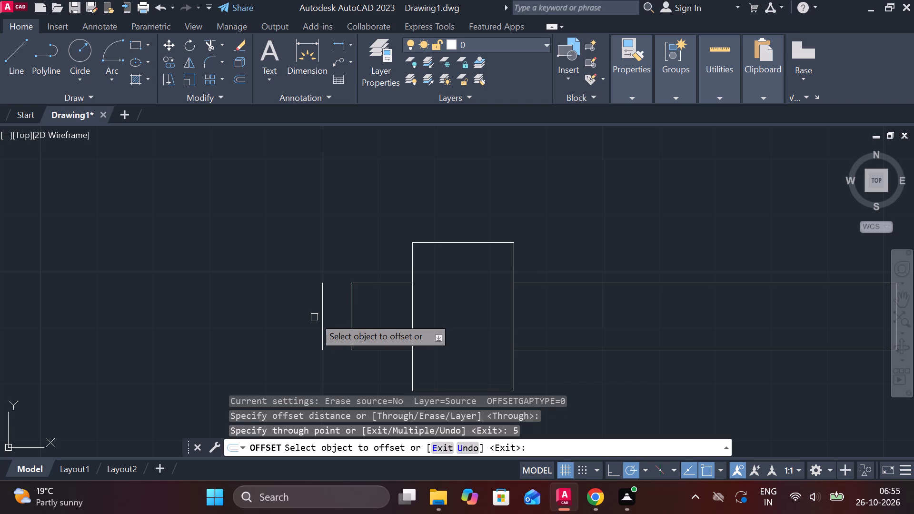
key("Escape")
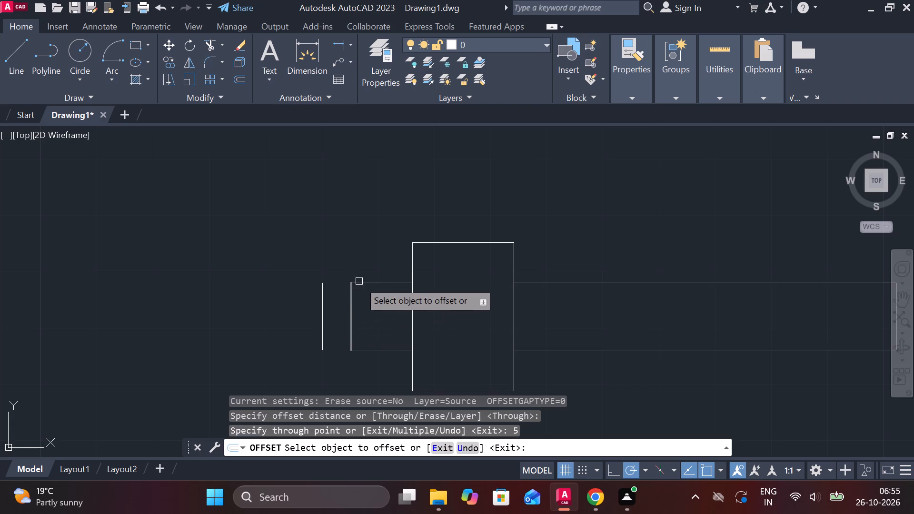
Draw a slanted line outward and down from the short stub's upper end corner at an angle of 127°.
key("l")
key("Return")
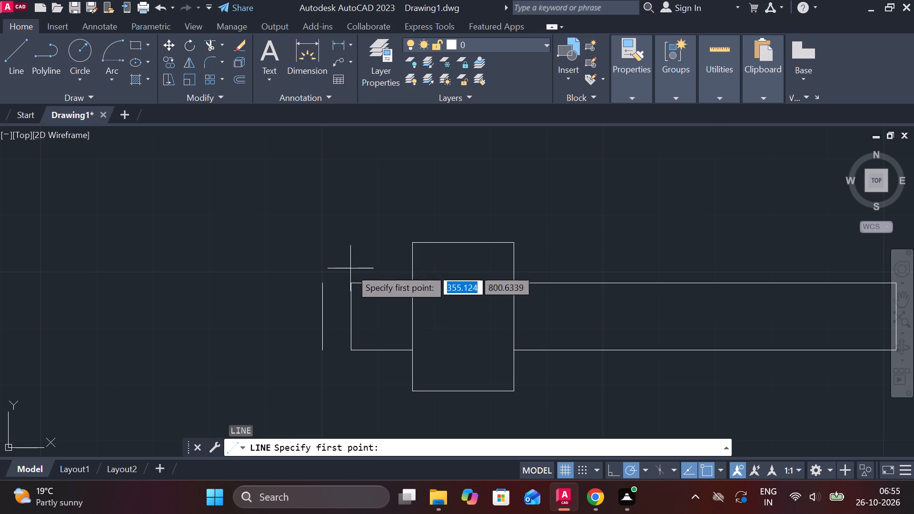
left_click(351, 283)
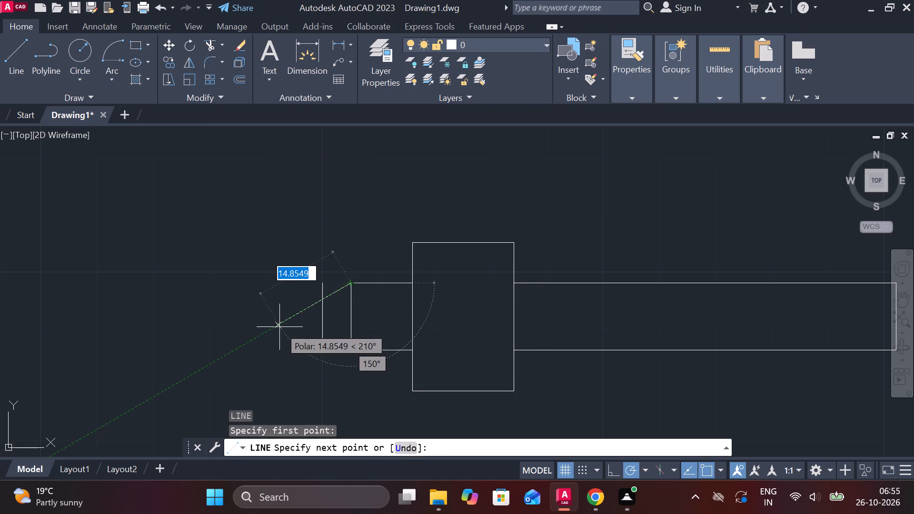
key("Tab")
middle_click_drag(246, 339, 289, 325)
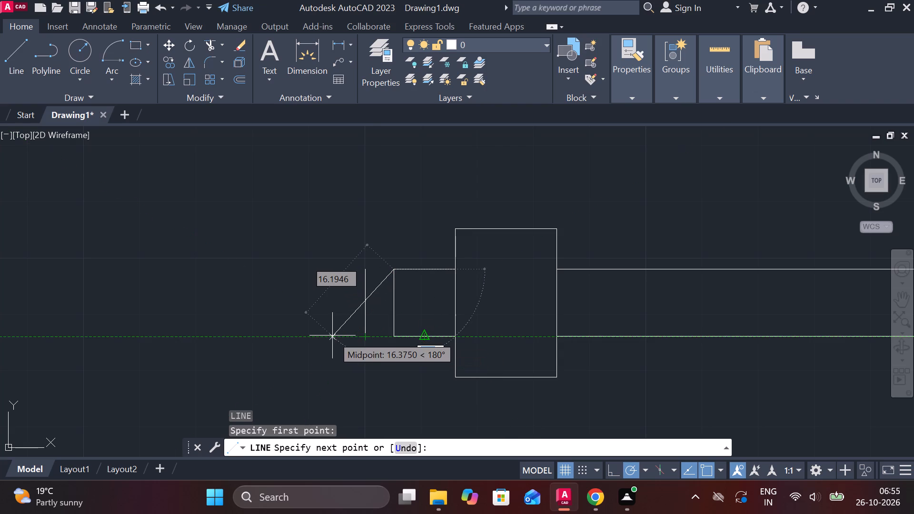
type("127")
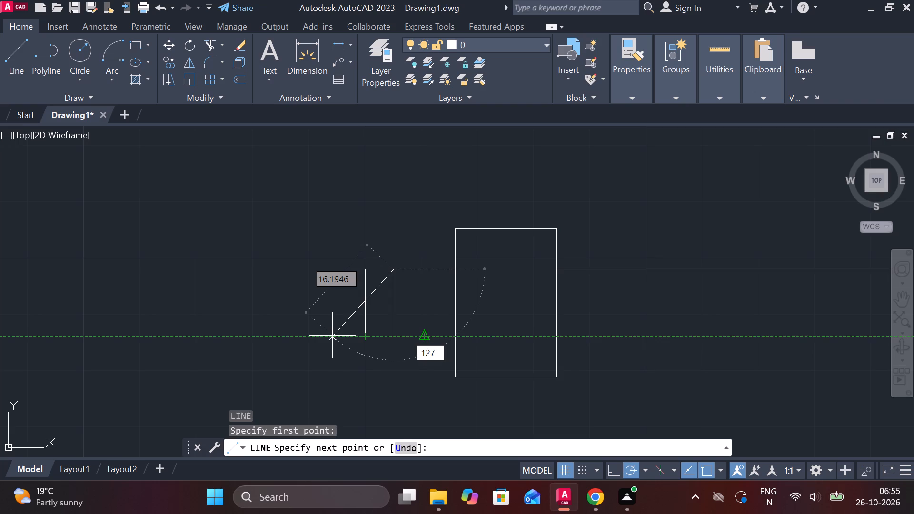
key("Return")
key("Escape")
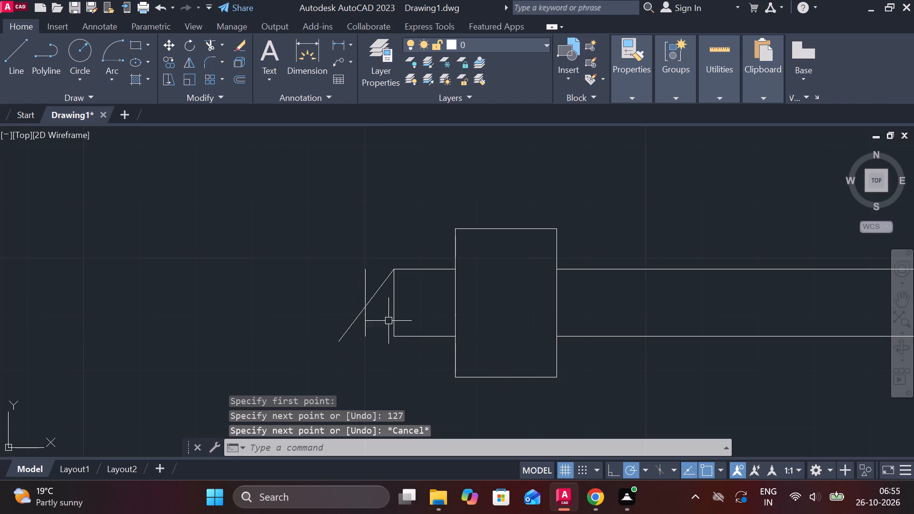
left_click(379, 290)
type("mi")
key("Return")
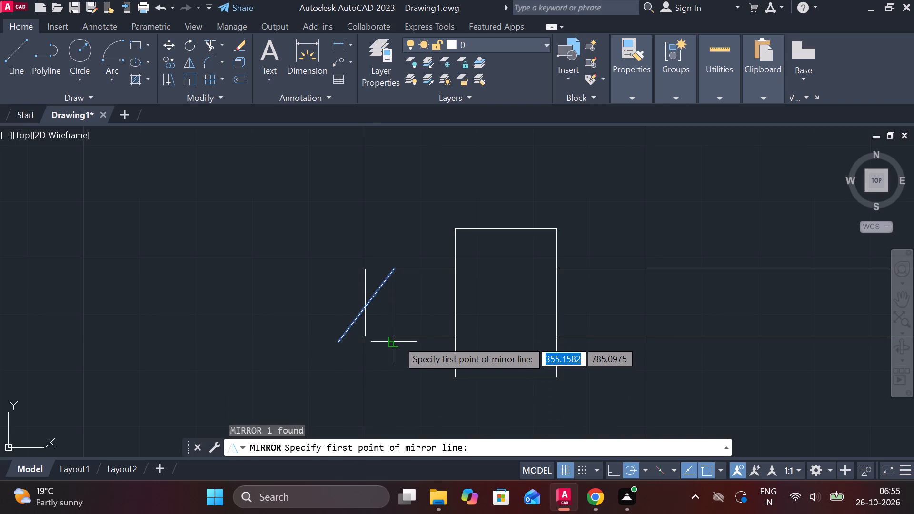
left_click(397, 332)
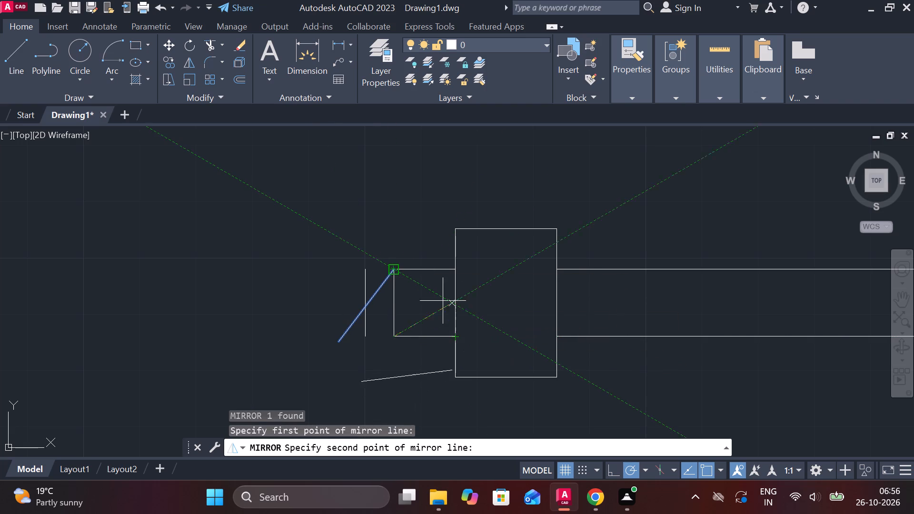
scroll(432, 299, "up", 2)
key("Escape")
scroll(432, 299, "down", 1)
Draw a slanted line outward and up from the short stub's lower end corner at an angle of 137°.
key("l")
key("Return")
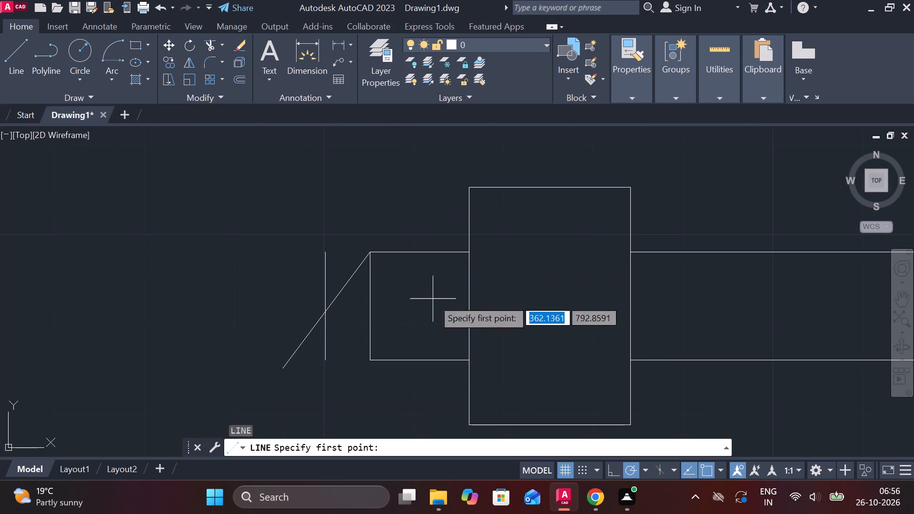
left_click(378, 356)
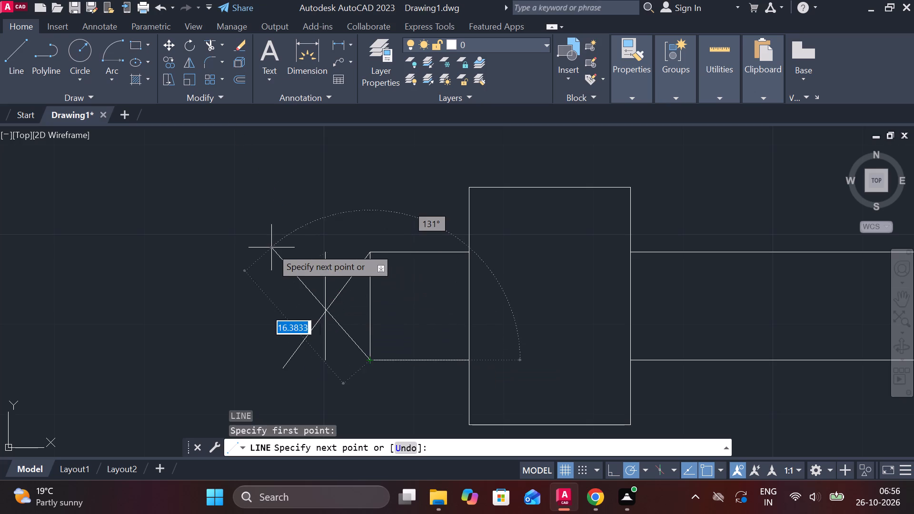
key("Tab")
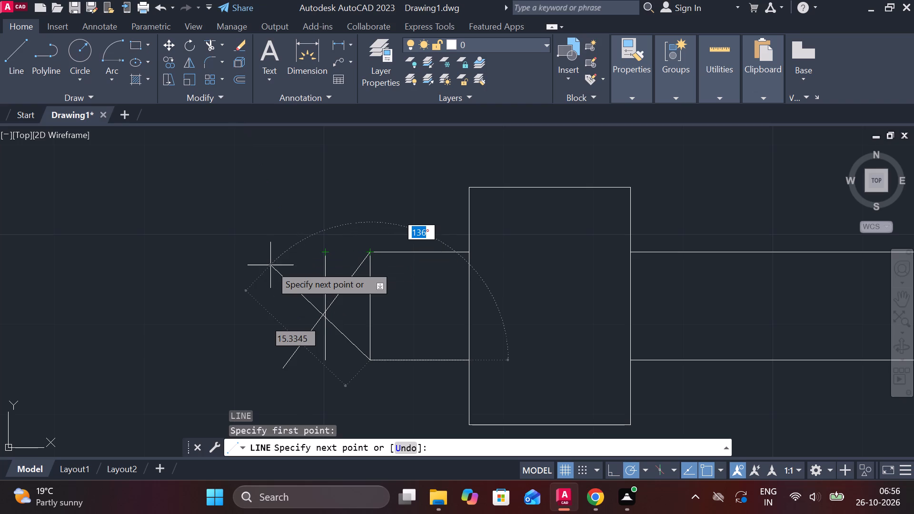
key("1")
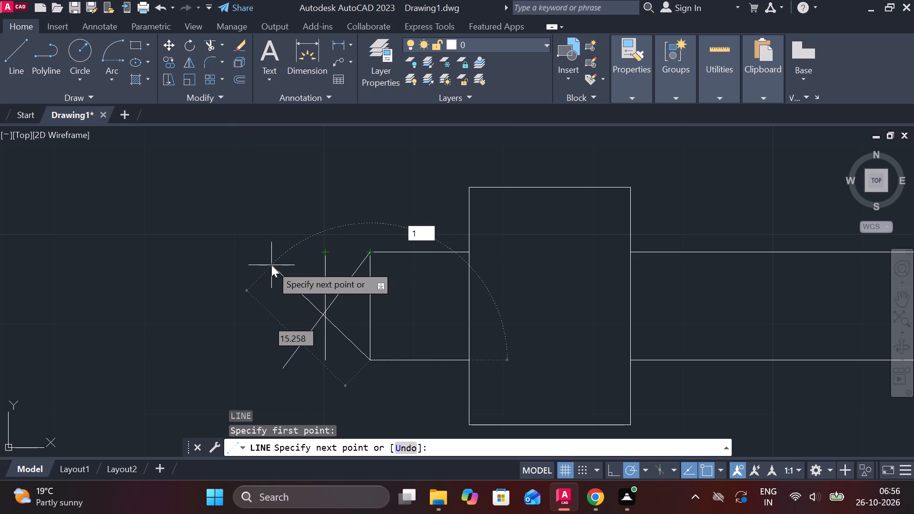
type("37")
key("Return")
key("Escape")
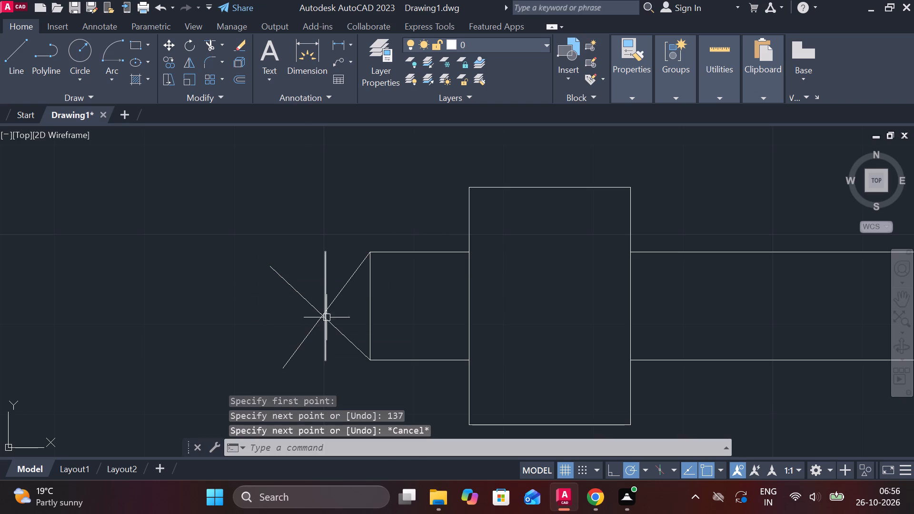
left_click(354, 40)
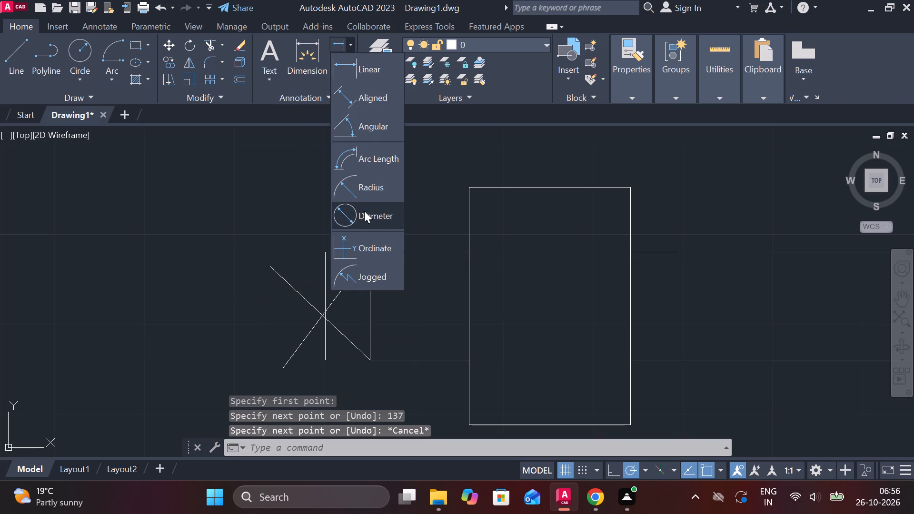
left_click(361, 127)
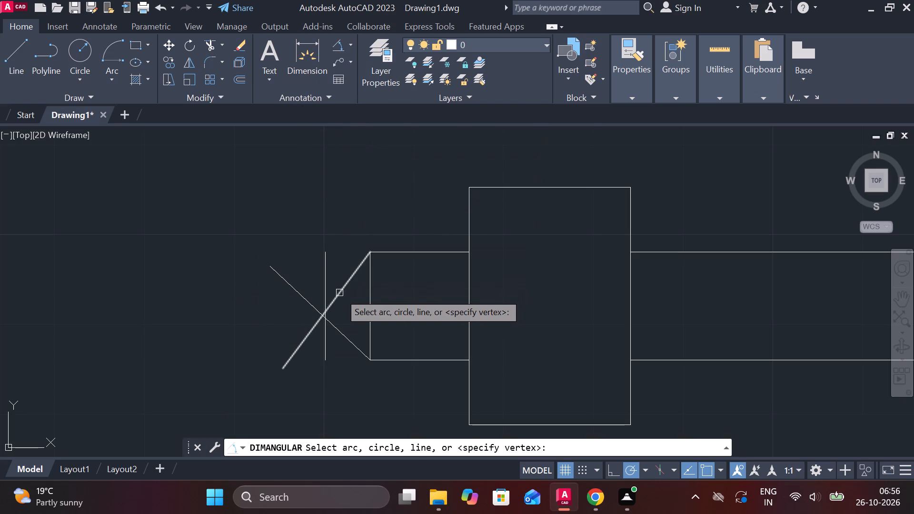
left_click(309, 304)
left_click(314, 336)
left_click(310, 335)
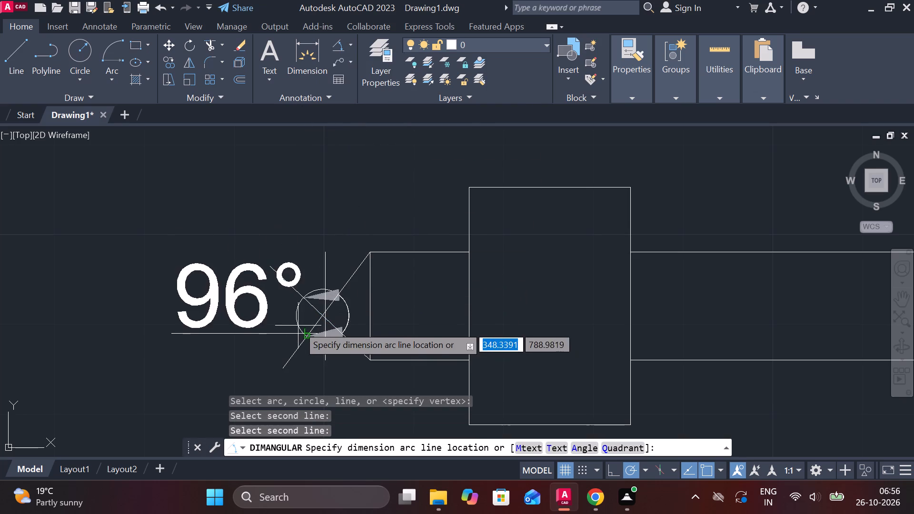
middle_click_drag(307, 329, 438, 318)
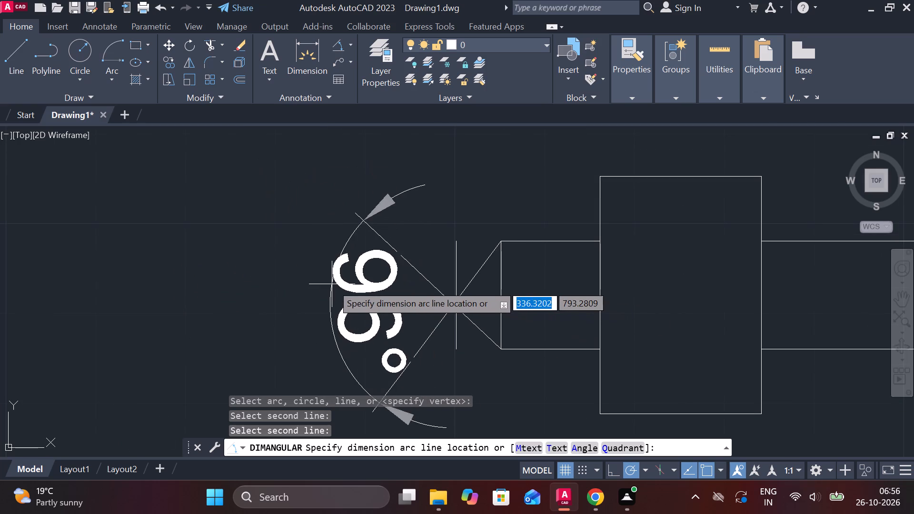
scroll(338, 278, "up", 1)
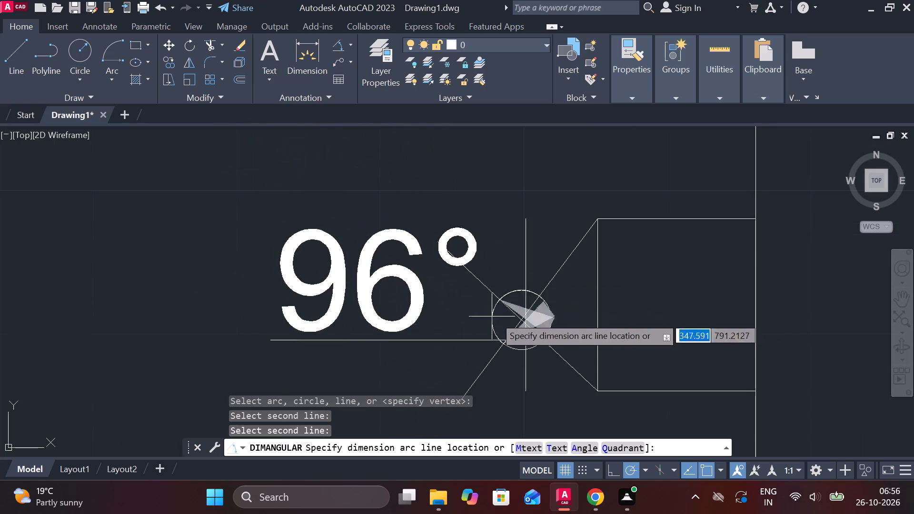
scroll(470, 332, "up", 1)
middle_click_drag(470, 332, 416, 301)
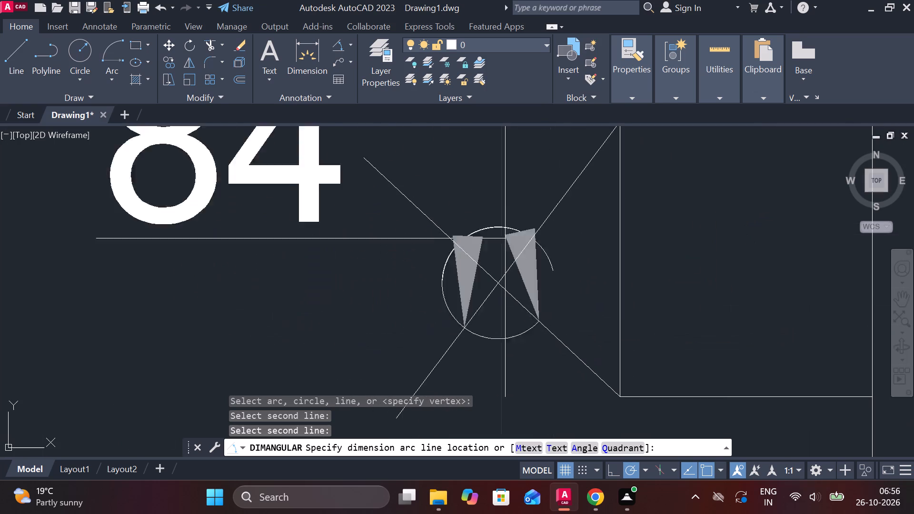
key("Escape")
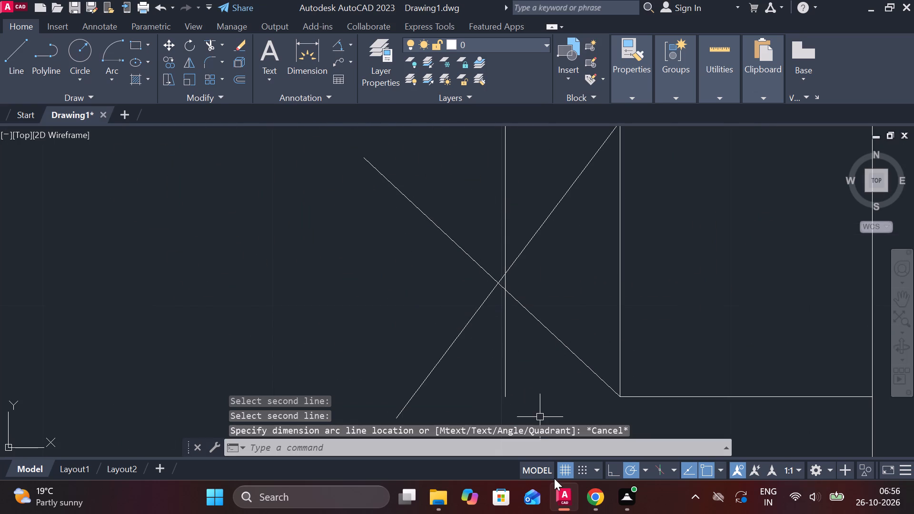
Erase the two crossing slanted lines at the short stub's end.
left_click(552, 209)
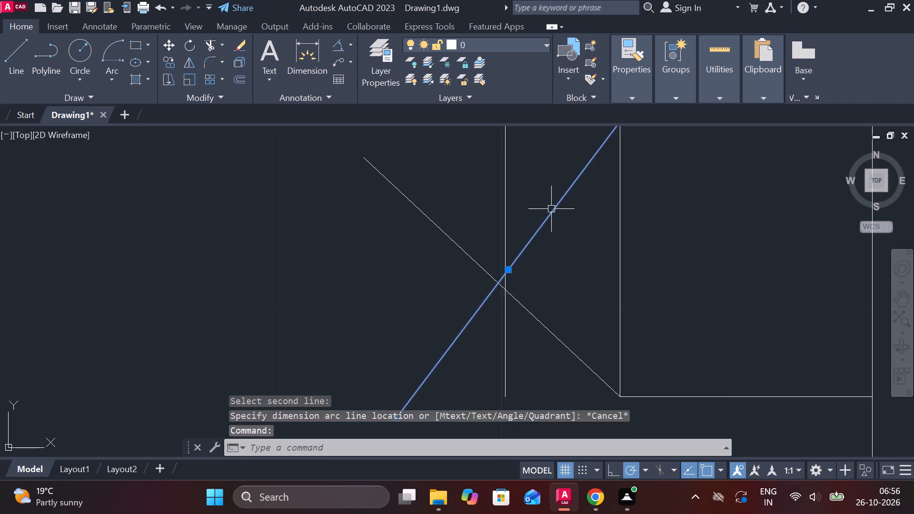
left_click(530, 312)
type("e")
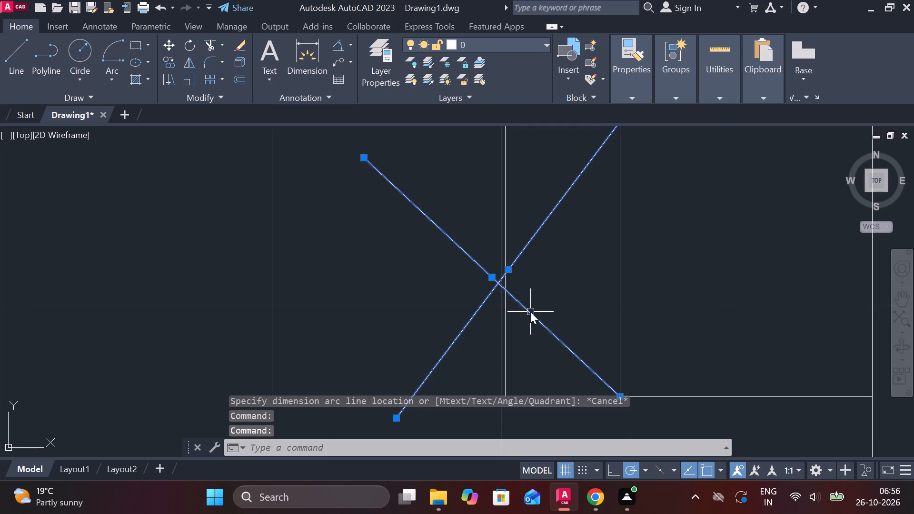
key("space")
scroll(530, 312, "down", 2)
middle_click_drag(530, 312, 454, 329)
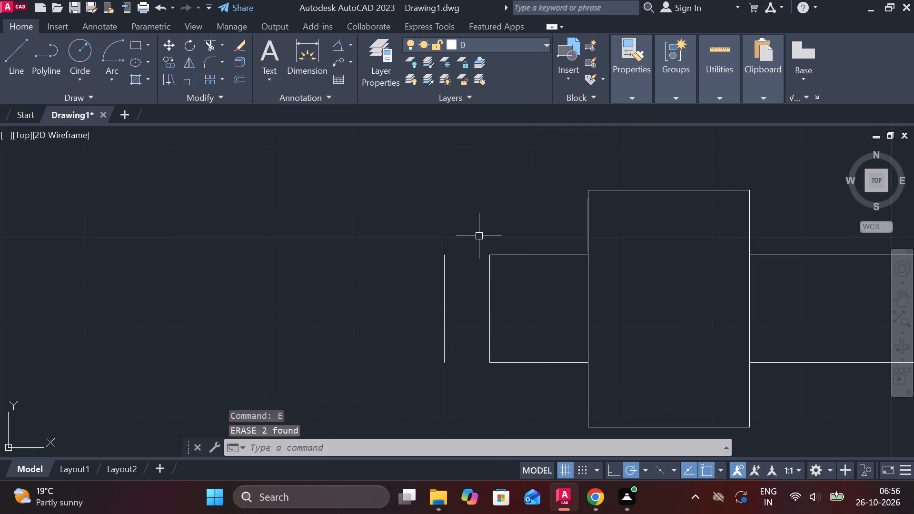
Draw two horizontal lines, each about 15 long, outward from the short stub's upper and lower end corners.
key("l")
key("Return")
left_click(486, 251)
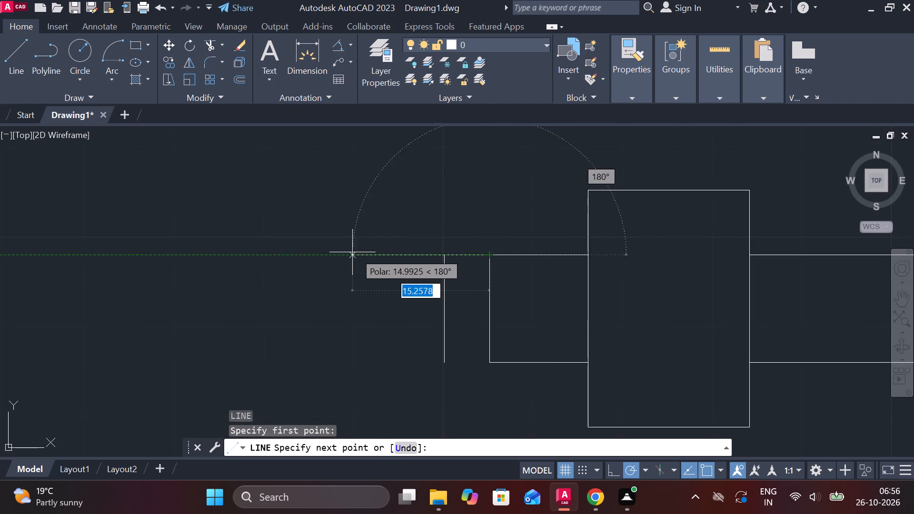
left_click(351, 252)
key("Escape")
key("space")
left_click(490, 365)
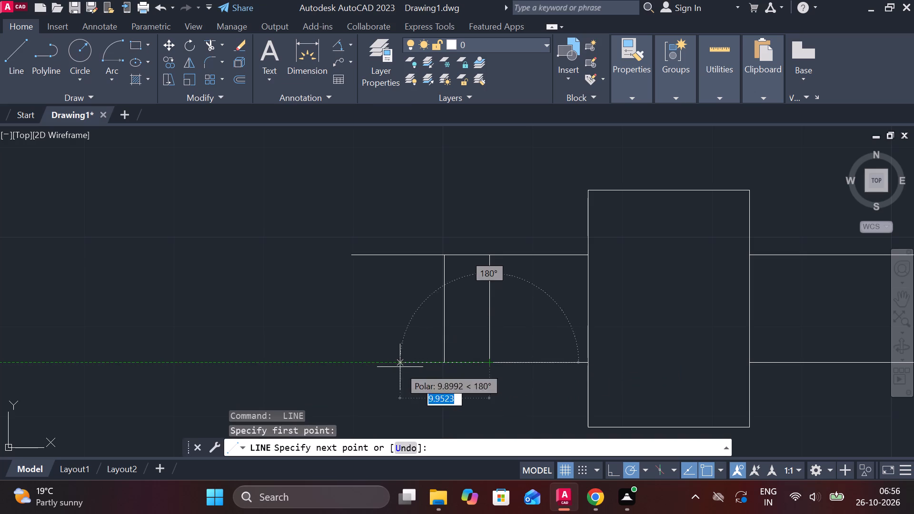
left_click(355, 367)
key("Escape")
Rotate the upper horizontal extension line by 37° about the stub's upper end corner.
left_click(396, 260)
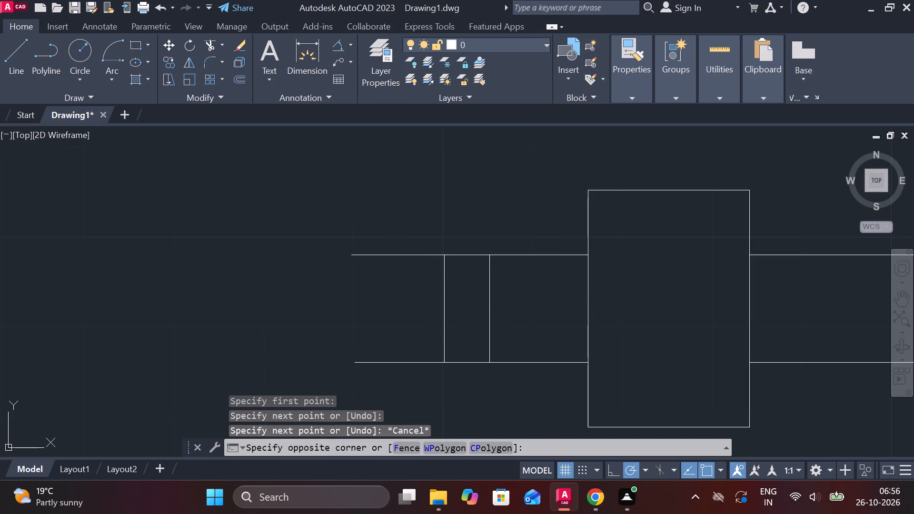
key("Escape")
left_click(394, 252)
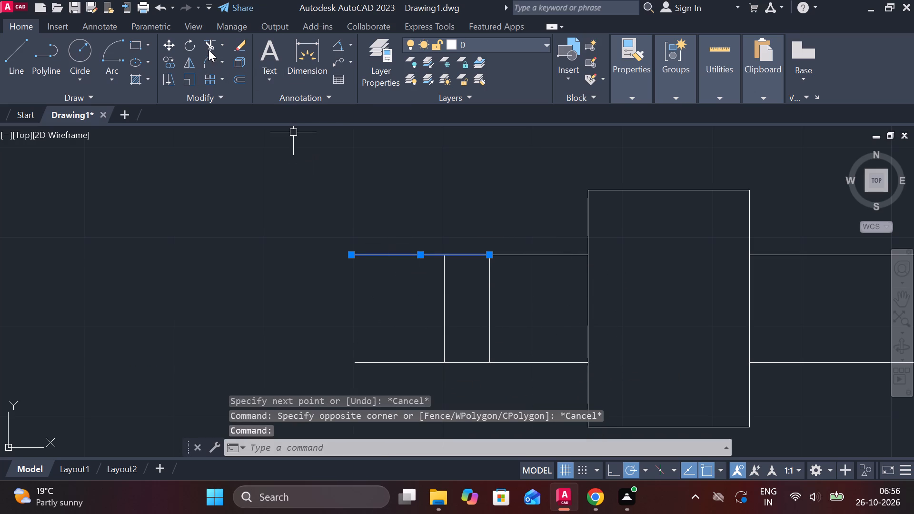
left_click(194, 49)
left_click(496, 256)
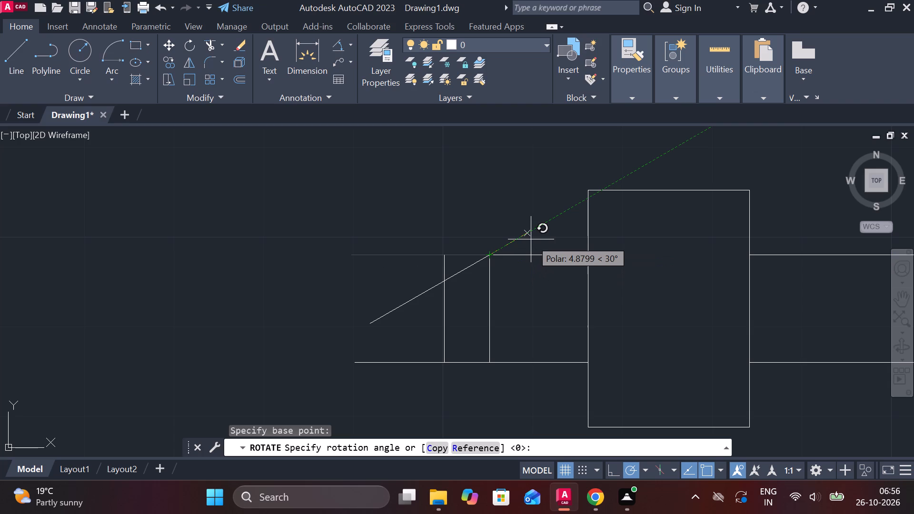
type("37")
key("Return")
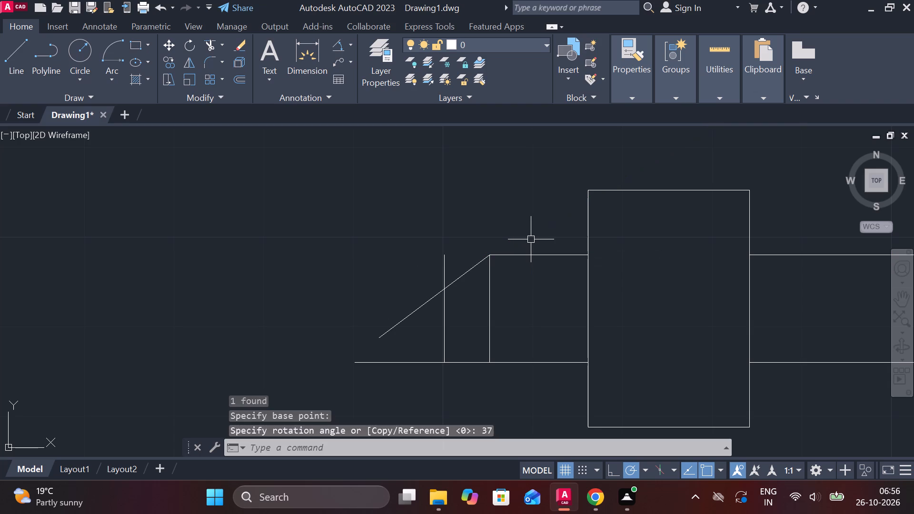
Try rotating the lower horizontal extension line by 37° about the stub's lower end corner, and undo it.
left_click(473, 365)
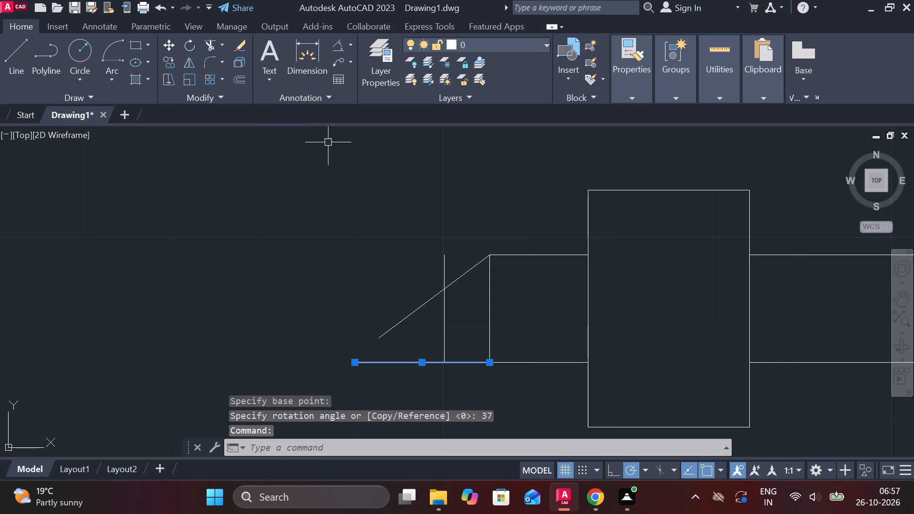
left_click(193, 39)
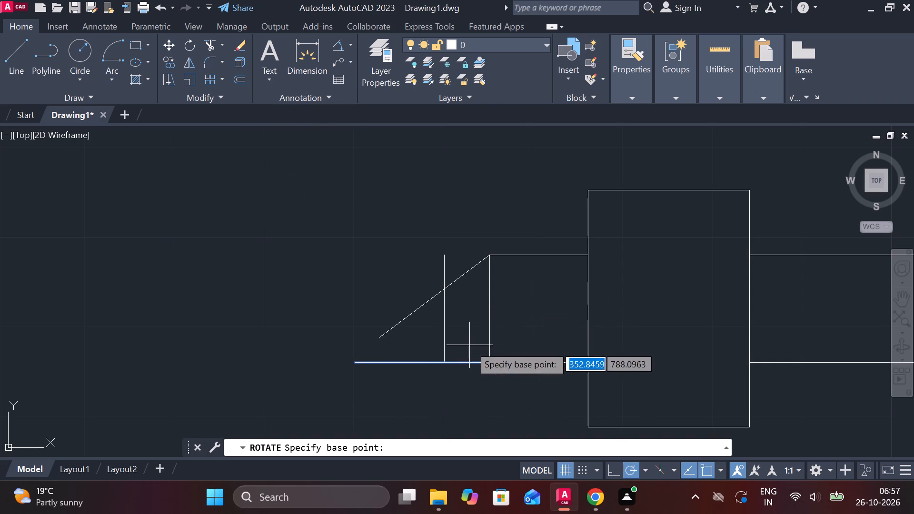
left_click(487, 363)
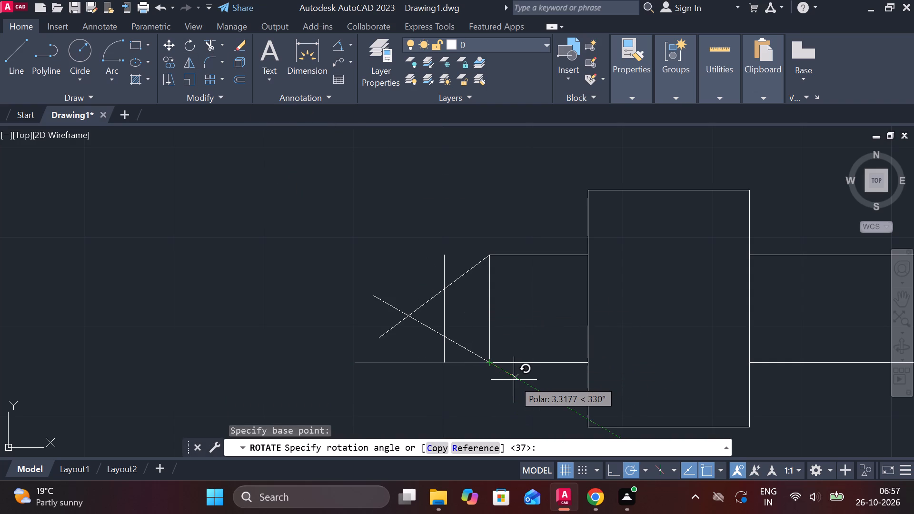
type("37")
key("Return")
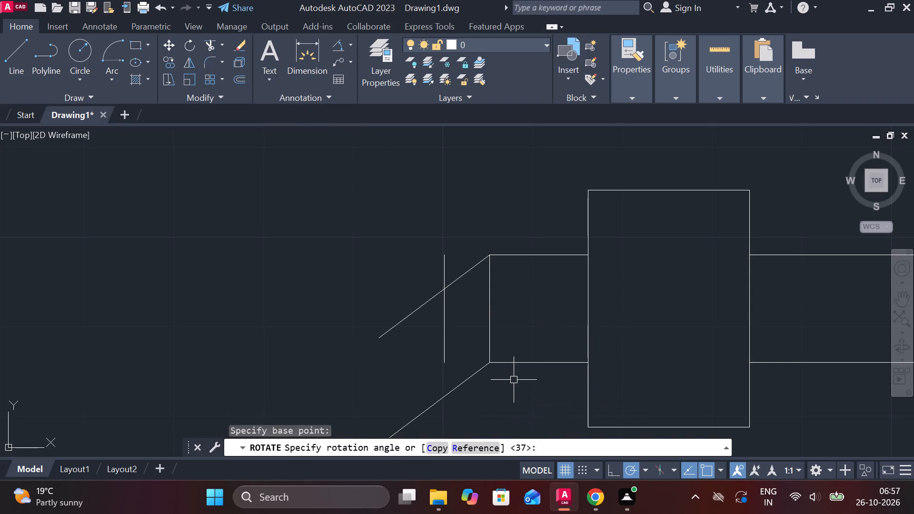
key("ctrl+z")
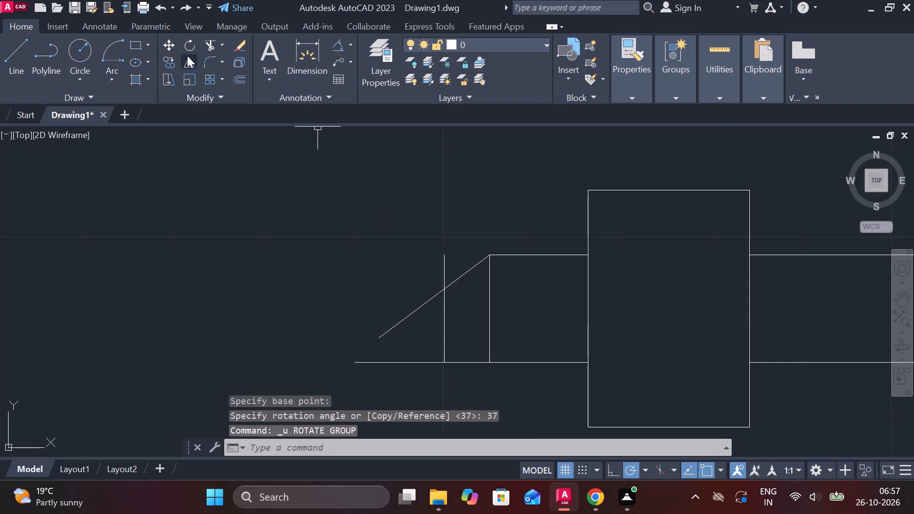
Rotate the lower horizontal extension line by -37° about the short stub's lower end corner.
left_click(187, 47)
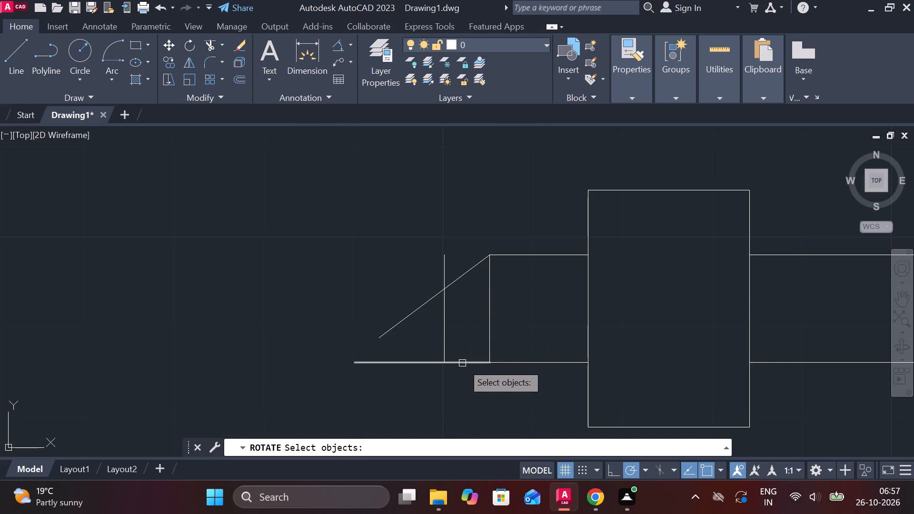
left_click(462, 363)
key("Return")
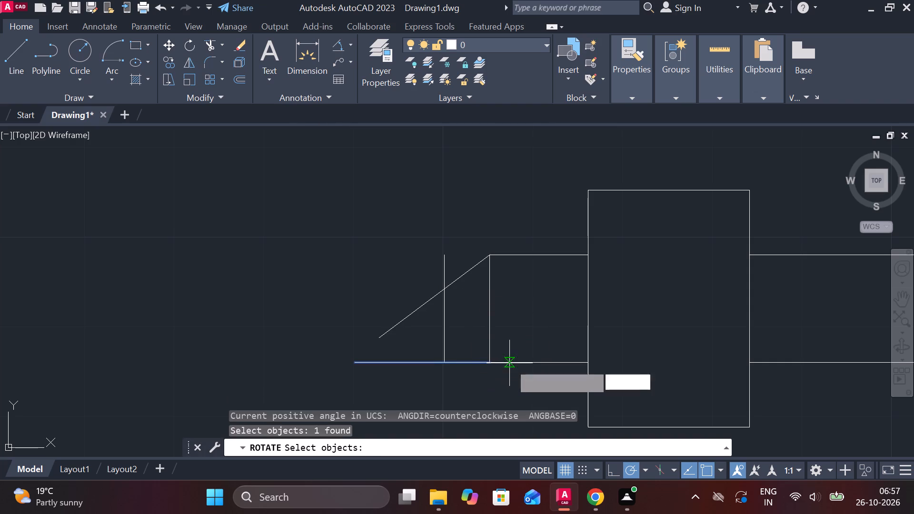
left_click(497, 363)
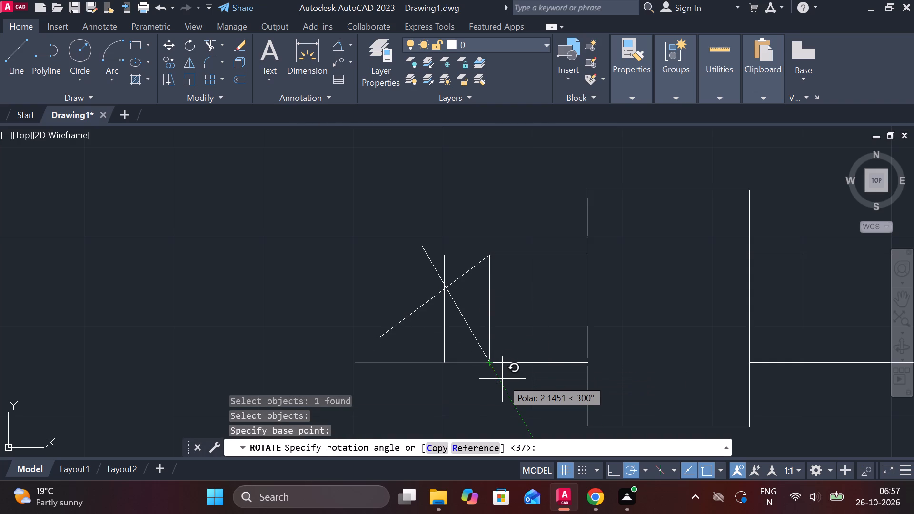
key("minus")
type("37")
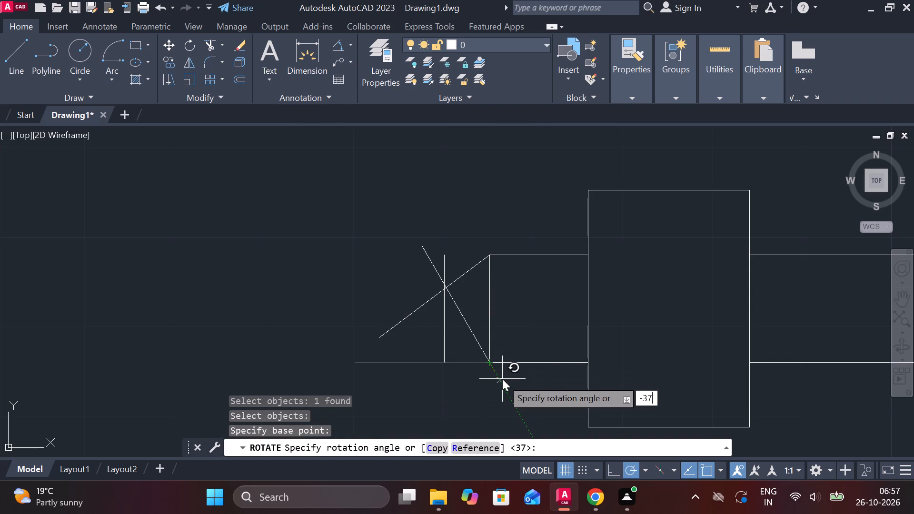
key("Return")
key("Escape")
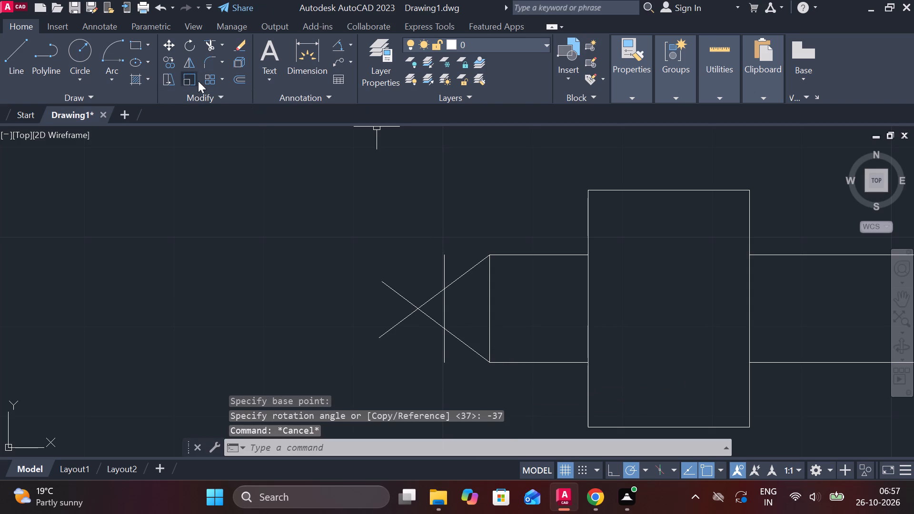
Check the angle between the two slanted tip lines with an angular dimension, without placing it.
left_click(335, 47)
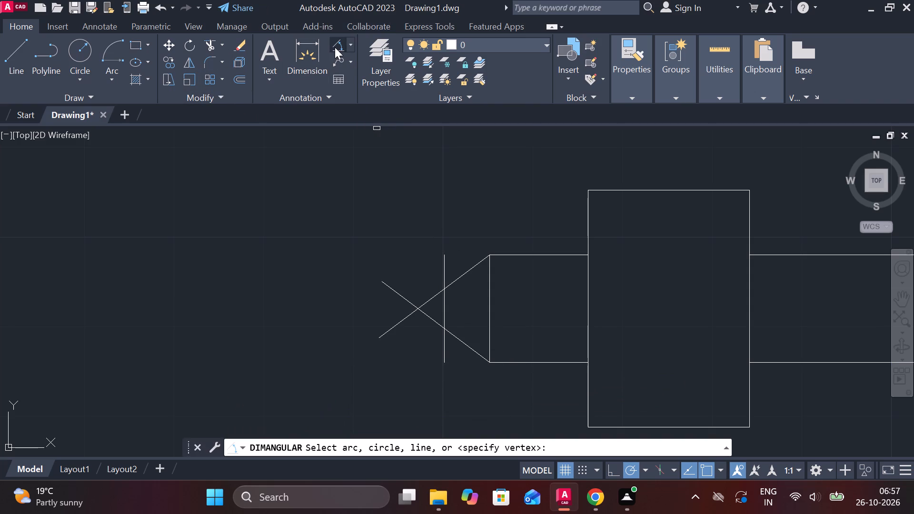
left_click(474, 268)
left_click(465, 341)
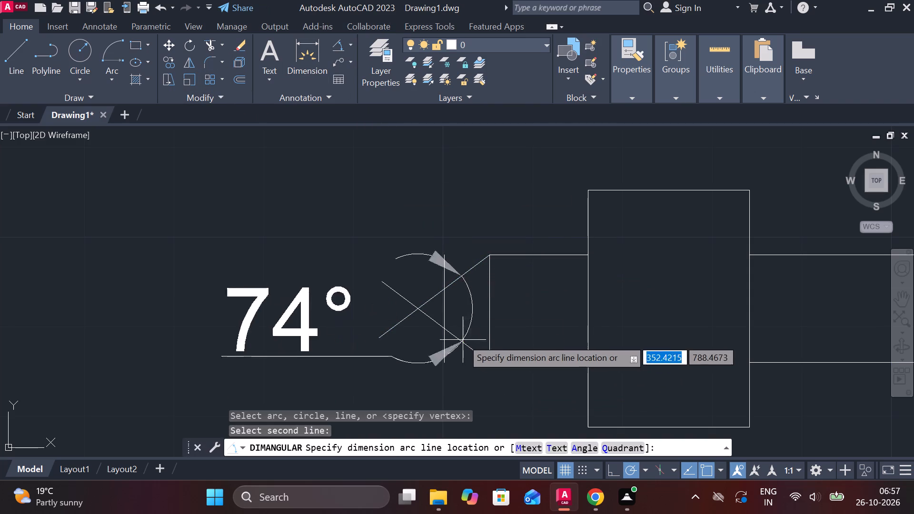
key("Escape")
Trim the slanted lines beyond the vertical end line and that line's overhanging ends to form the flat tapered tip.
type("tr")
key("space")
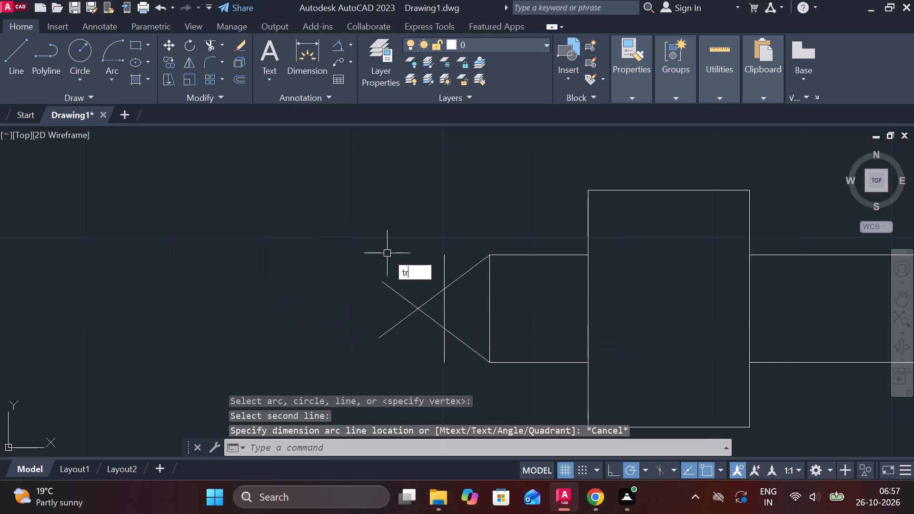
left_click_drag(389, 230, 401, 366)
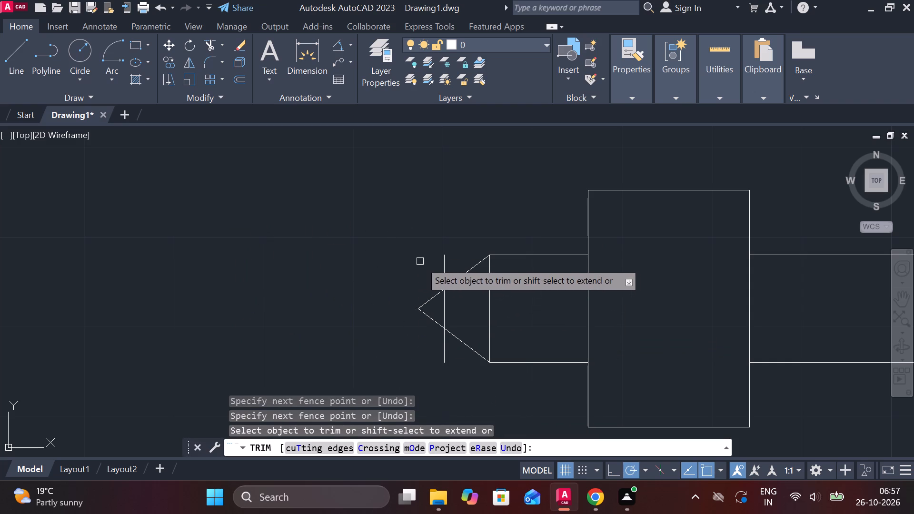
left_click_drag(423, 261, 435, 353)
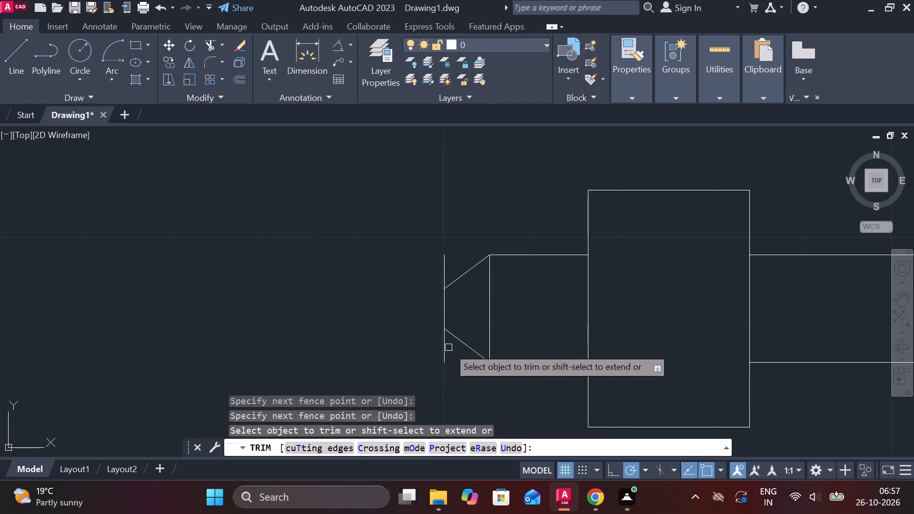
left_click_drag(448, 347, 417, 344)
left_click(443, 262)
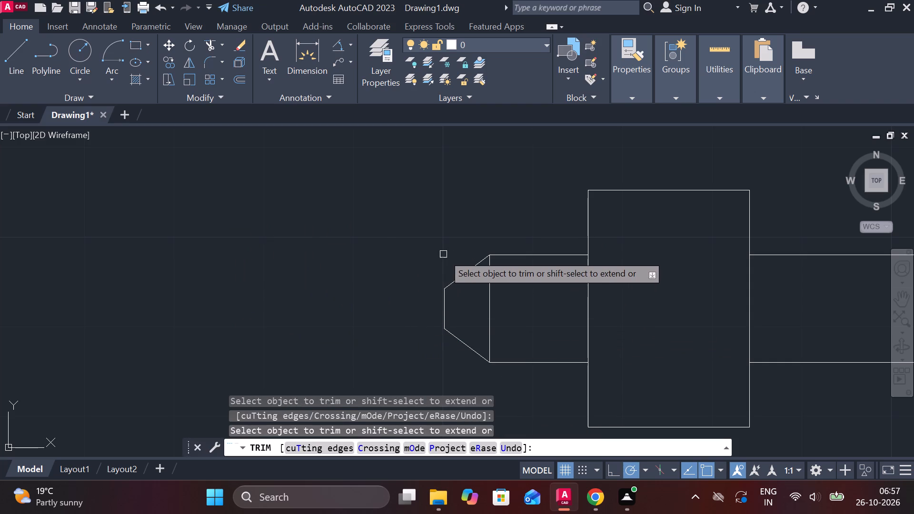
scroll(442, 251, "down", 2)
middle_click_drag(427, 224, 202, 217)
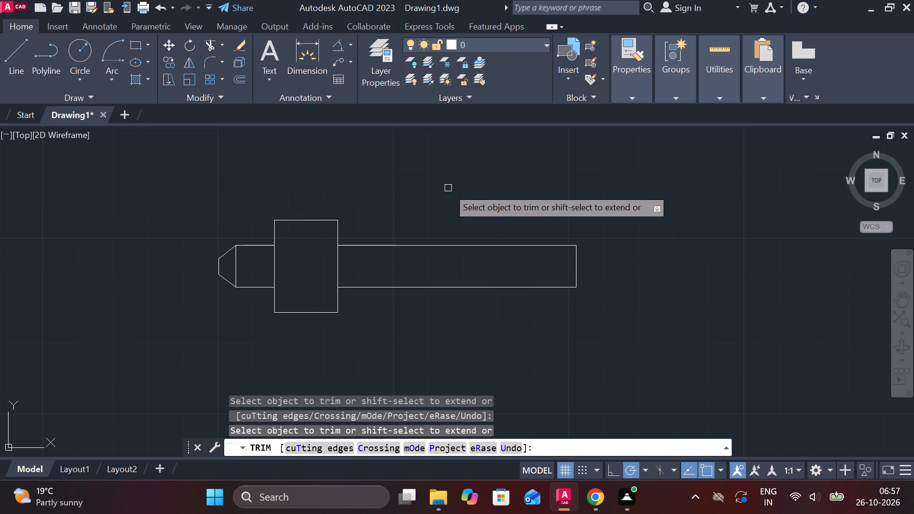
key("Escape")
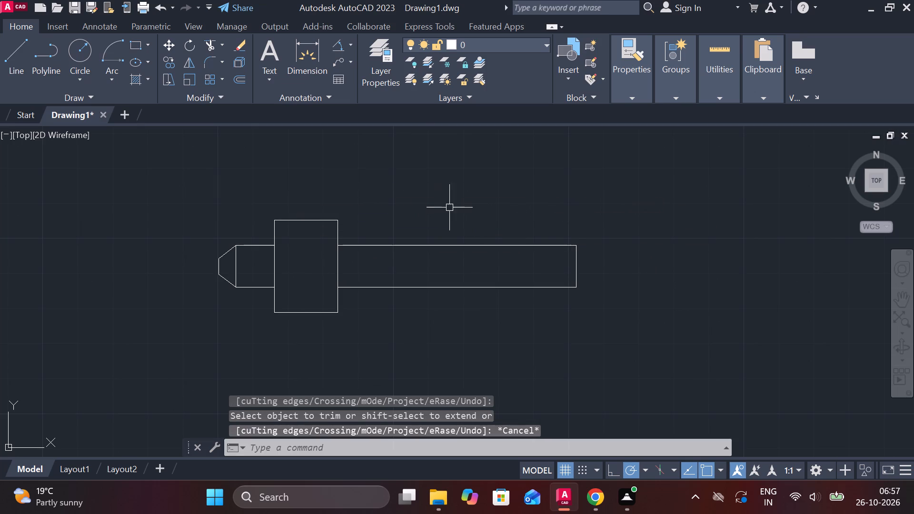
Offset the large collar's upper and lower horizontal edges inward by 0.5.
left_click(321, 223)
key("o")
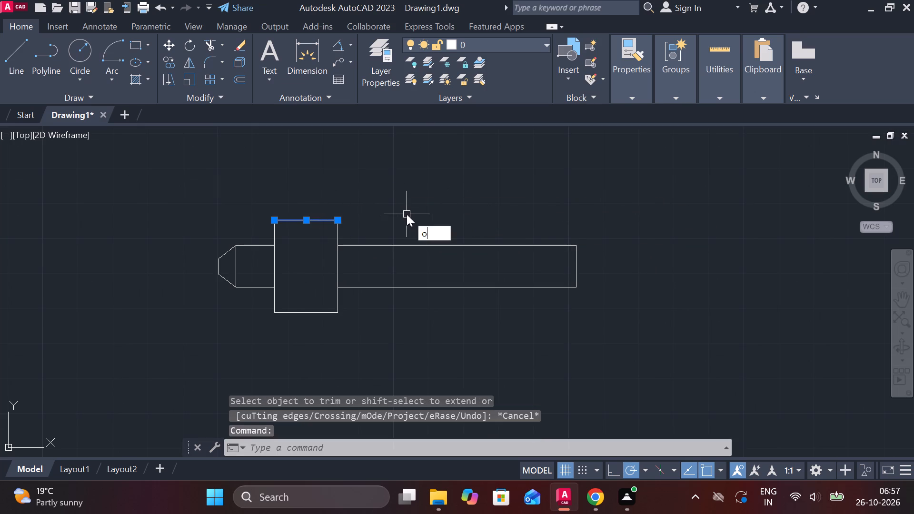
key("Return")
key("Return")
type(".5")
key("space")
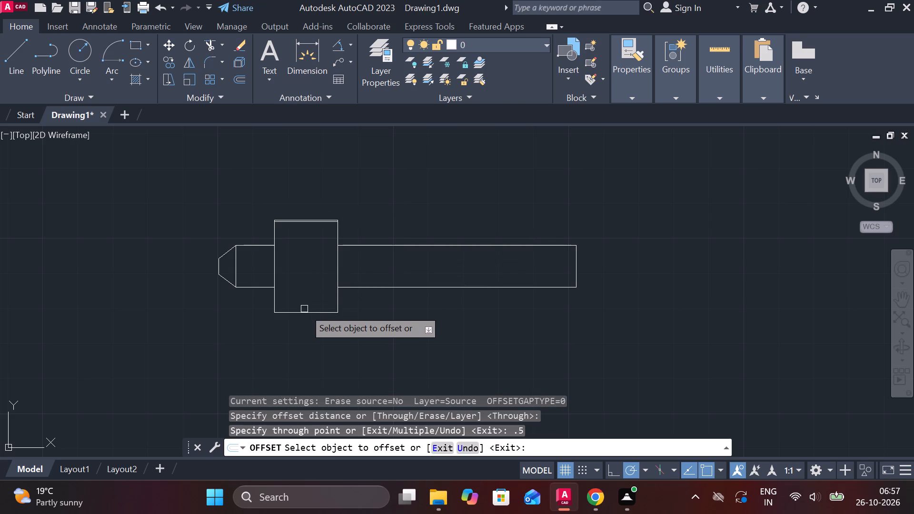
left_click(304, 314)
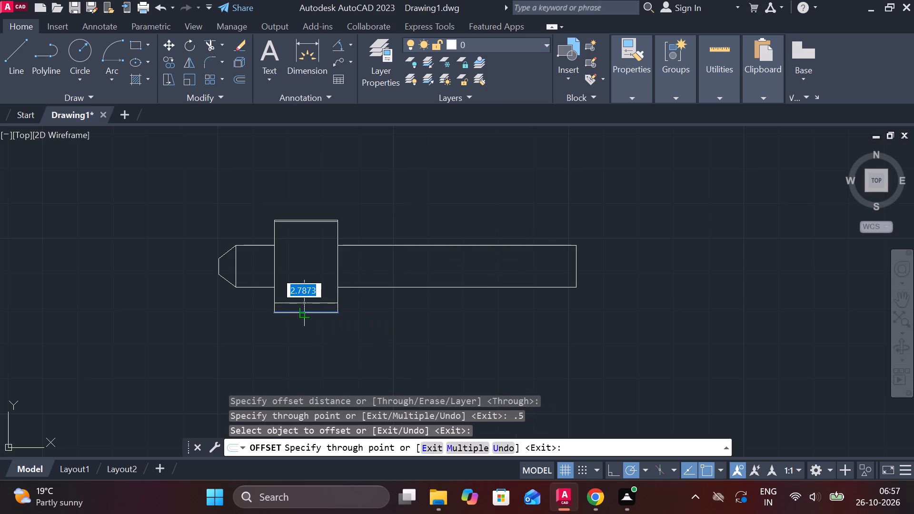
type(".5")
key("Return")
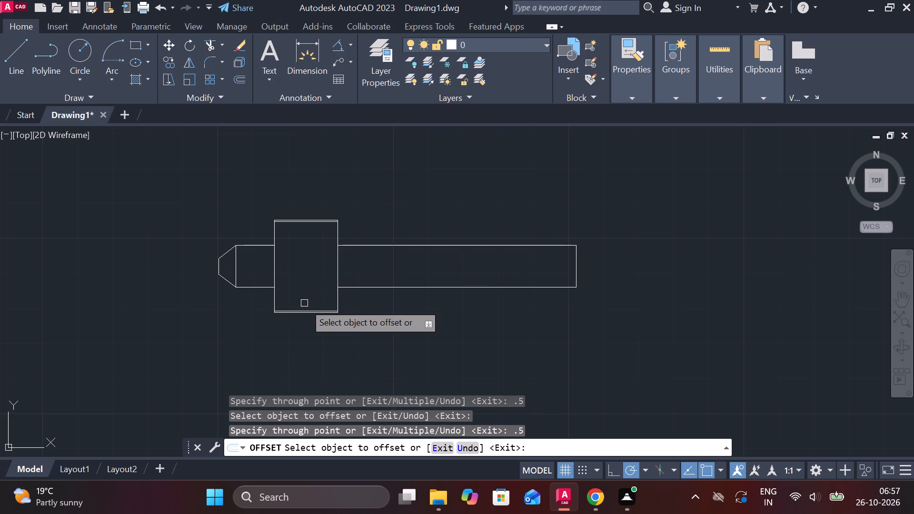
scroll(513, 240, "up", 2)
middle_click_drag(513, 243, 380, 228)
scroll(398, 230, "down", 2)
key("Escape")
Add a centerline between the upper and lower edges of the stem's long shaft.
type("ce")
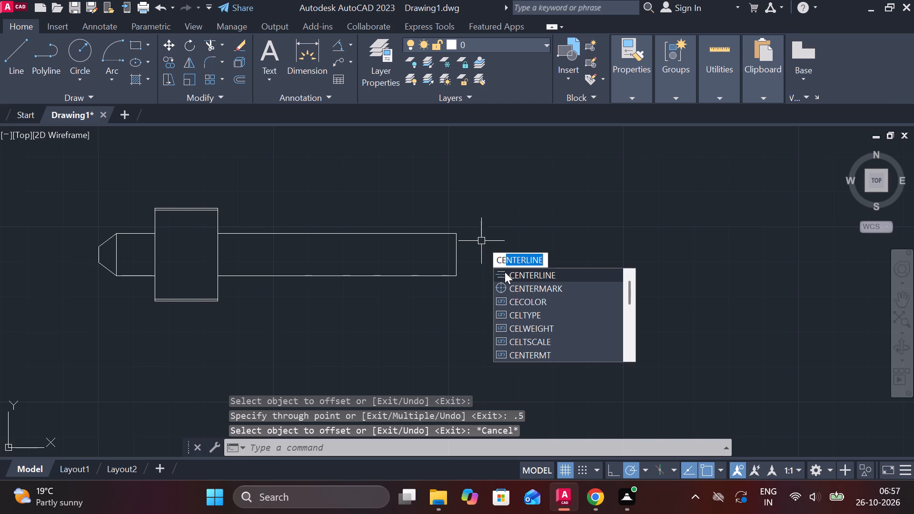
left_click(505, 272)
left_click(418, 237)
left_click(424, 275)
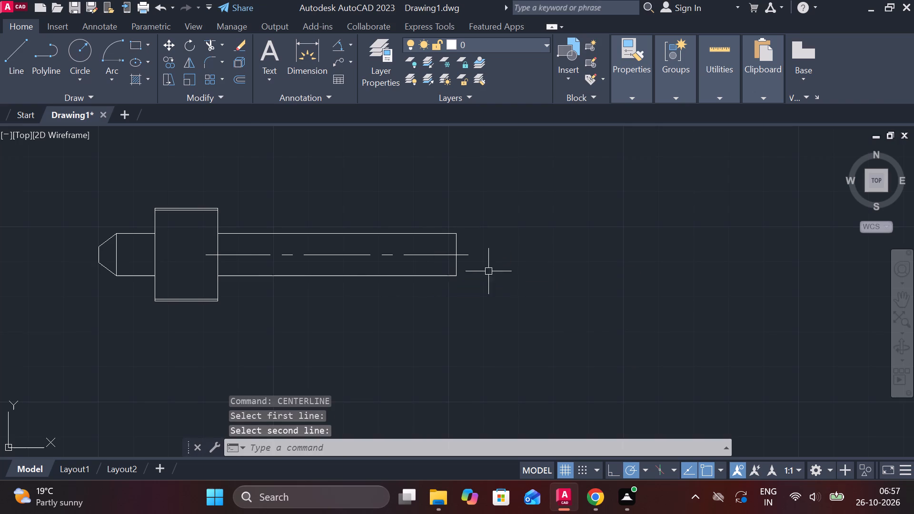
scroll(505, 272, "down", 1)
key("Escape")
Stretch the centerline's collar-side end through the collar to just beyond the tapered tip.
left_click(355, 263)
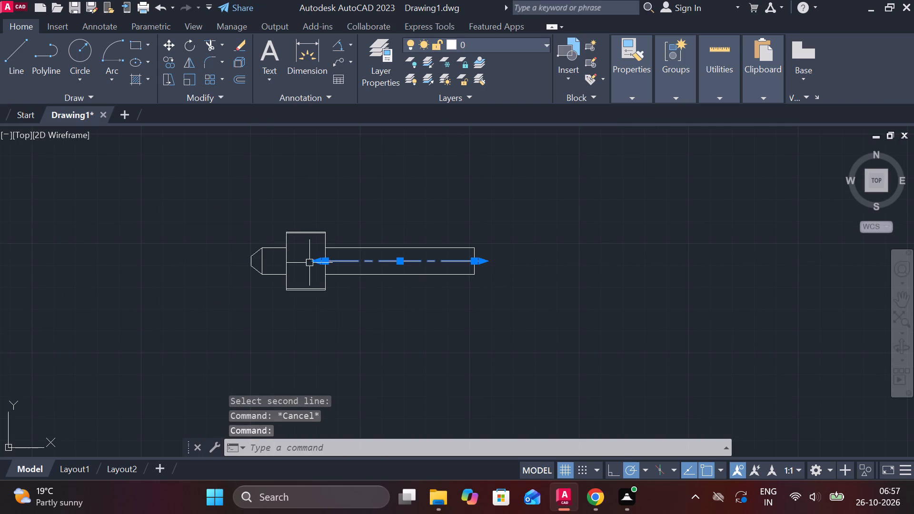
left_click(317, 261)
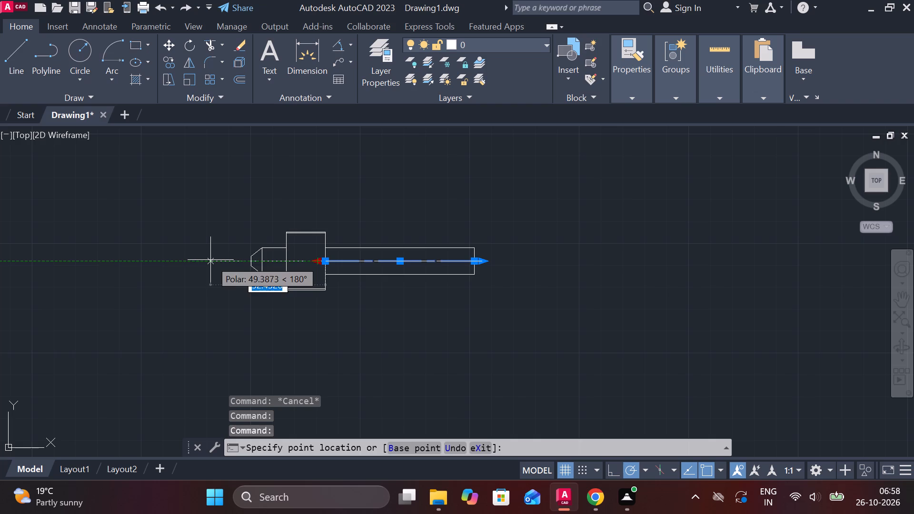
left_click(232, 260)
key("Escape")
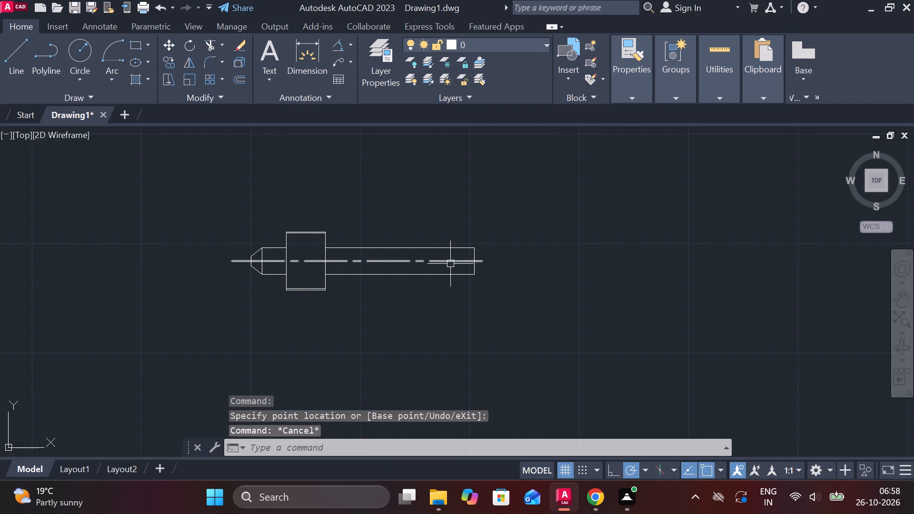
Draw a stub 10 long and 8 high on the long shaft's free end, starting 4 above the centerline.
scroll(518, 264, "up", 3)
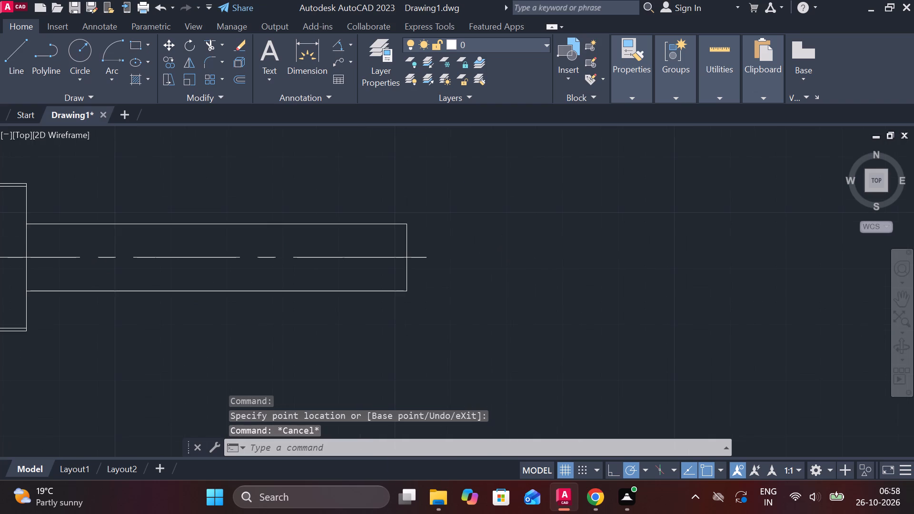
middle_click_drag(500, 252, 496, 254)
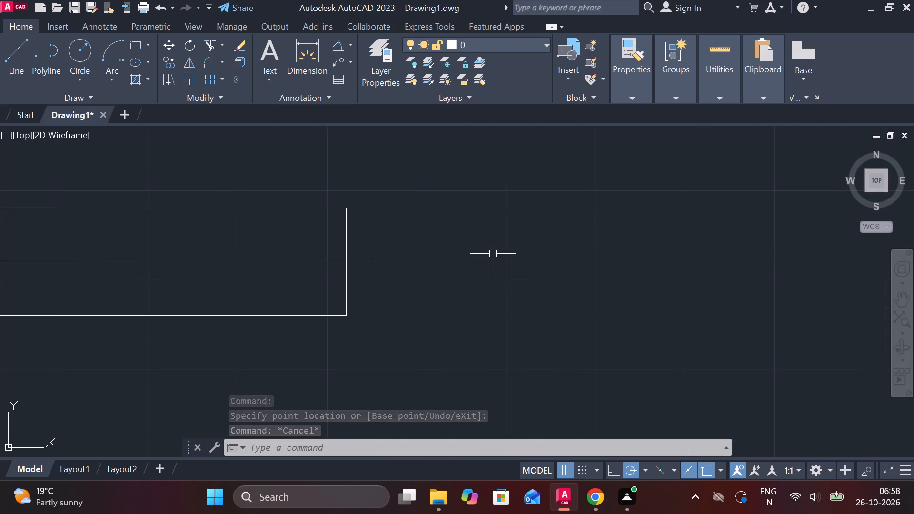
key("l")
key("Return")
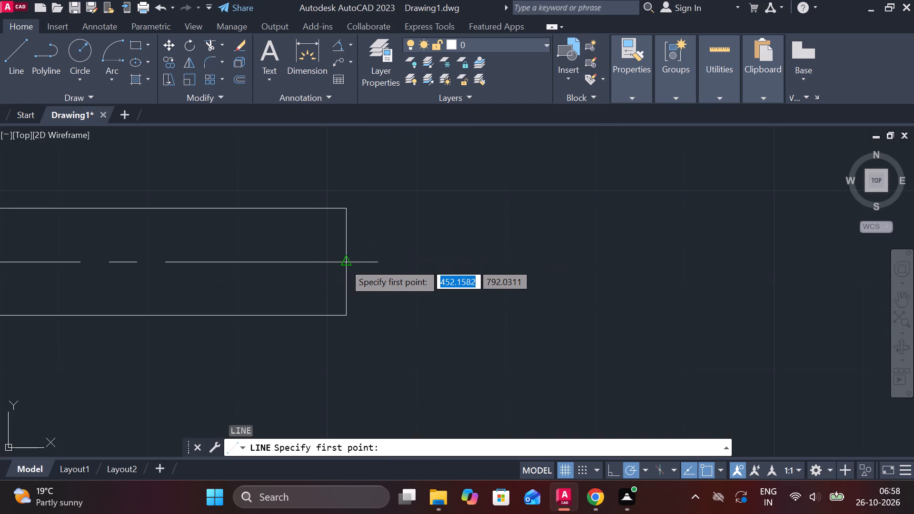
left_click(344, 263)
type("4")
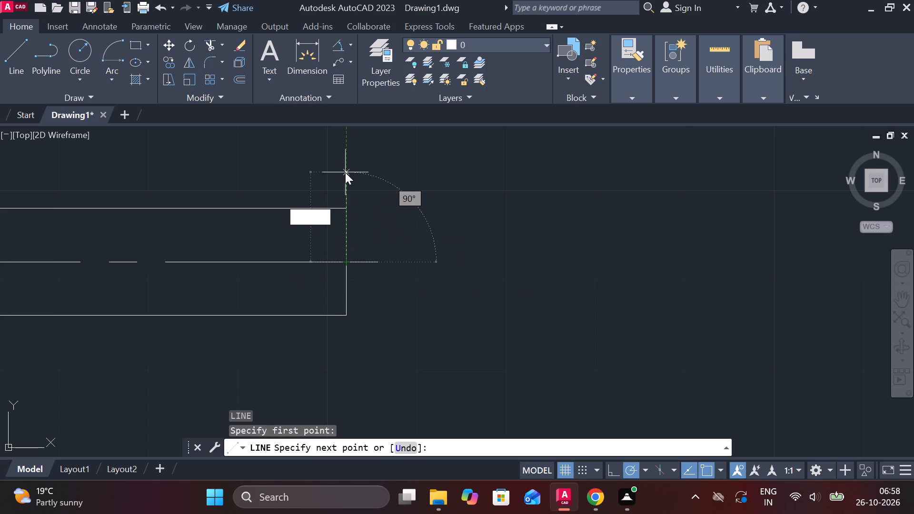
key("space")
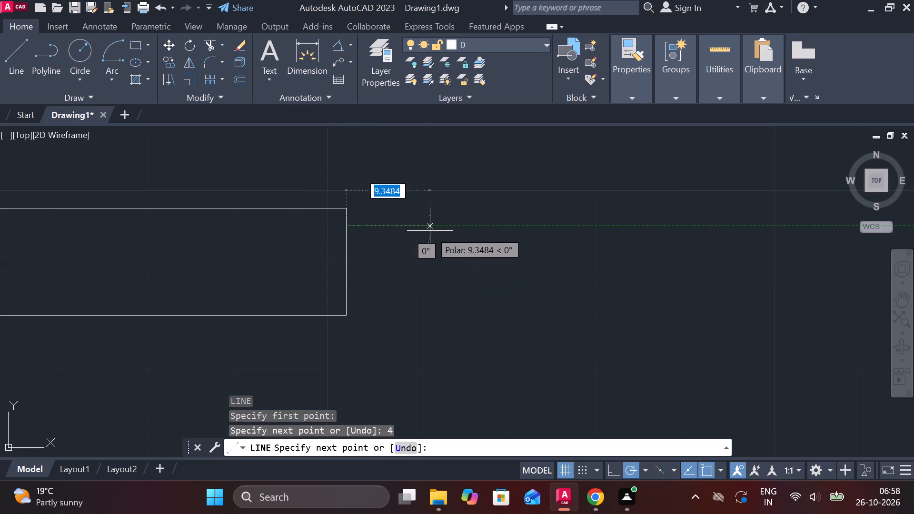
type("10")
key("Return")
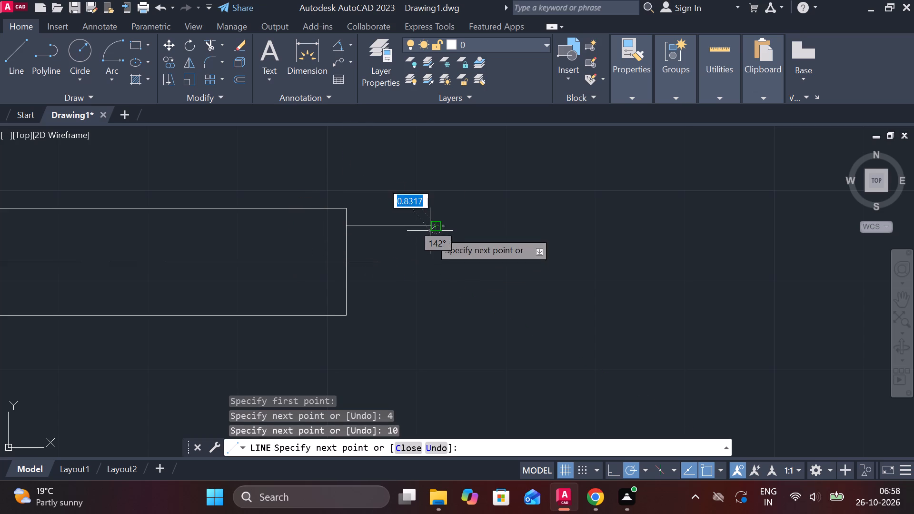
key("8")
key("Return")
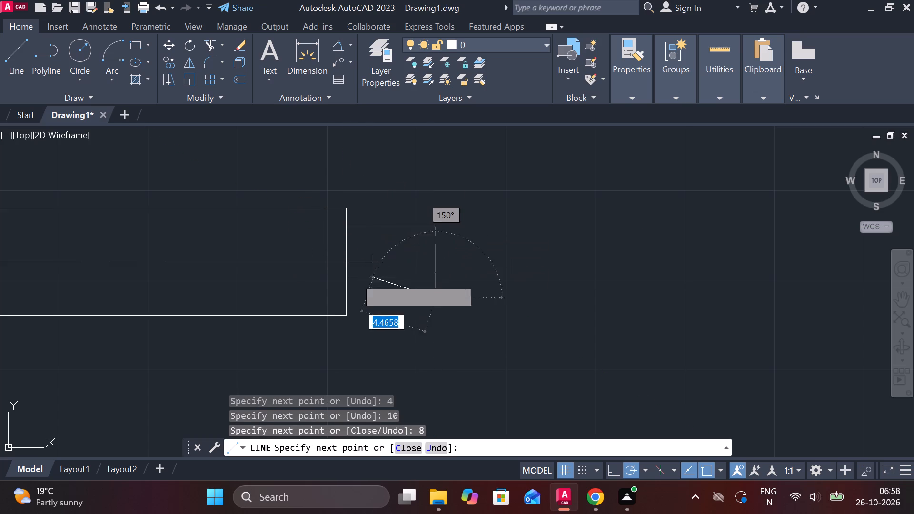
left_click(341, 294)
key("Escape")
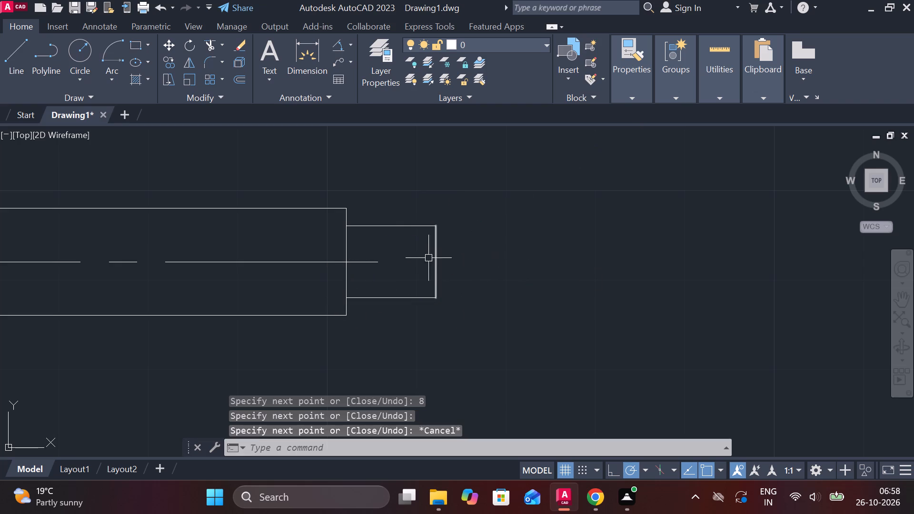
Stretch the centerline's other end horizontally past the new small end stub.
left_click(376, 263)
left_click(380, 263)
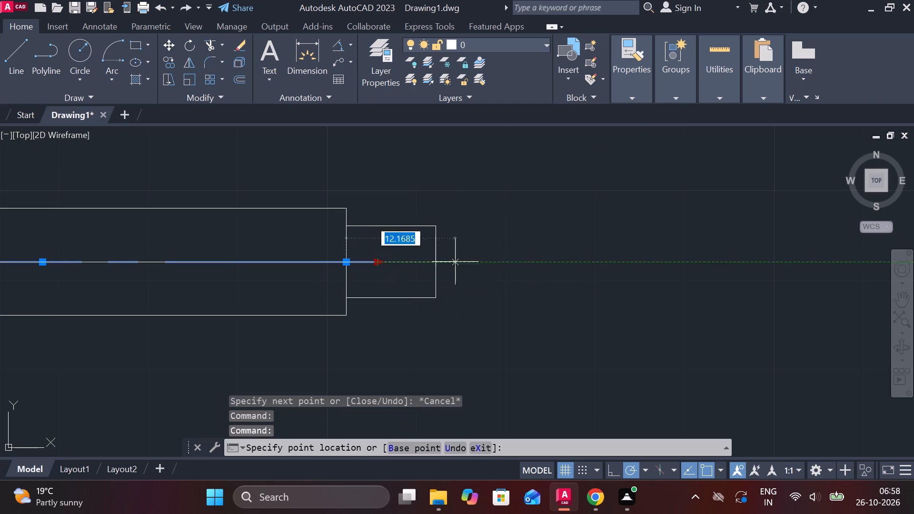
left_click(567, 254)
key("Escape")
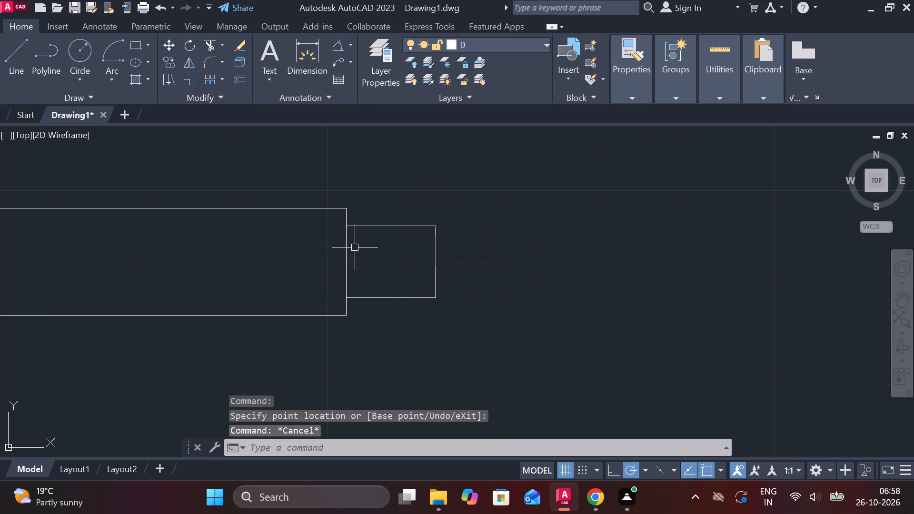
Erase the overlapping vertical segment on the shaft's end edge, just above the centerline.
left_click(347, 241)
type("e")
key("space")
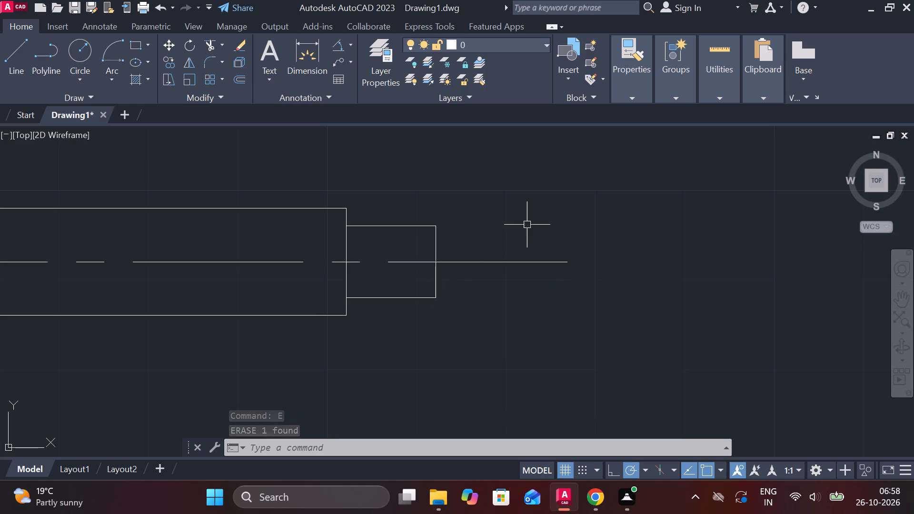
Draw a second stub 12 long and 7 high on the small stub's free end, starting 3.5 above the centerline.
key("l")
key("Return")
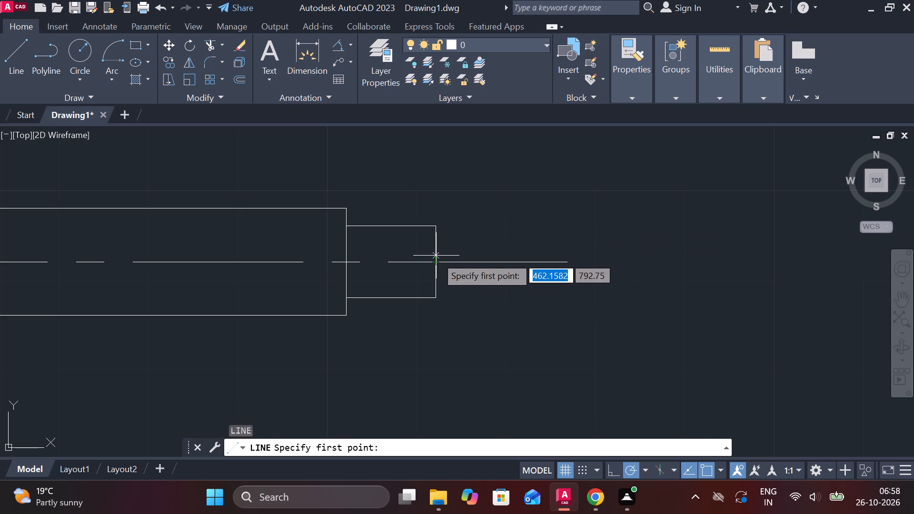
left_click(436, 267)
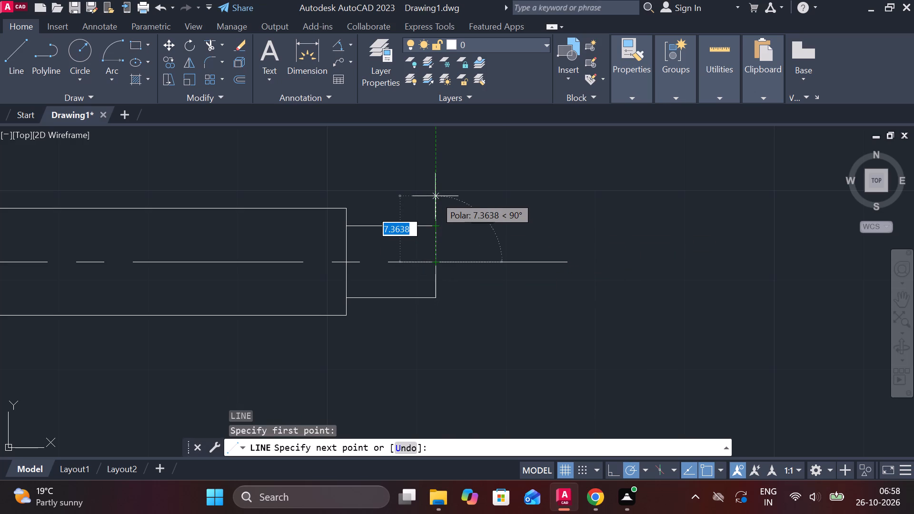
type("3.5")
key("Return")
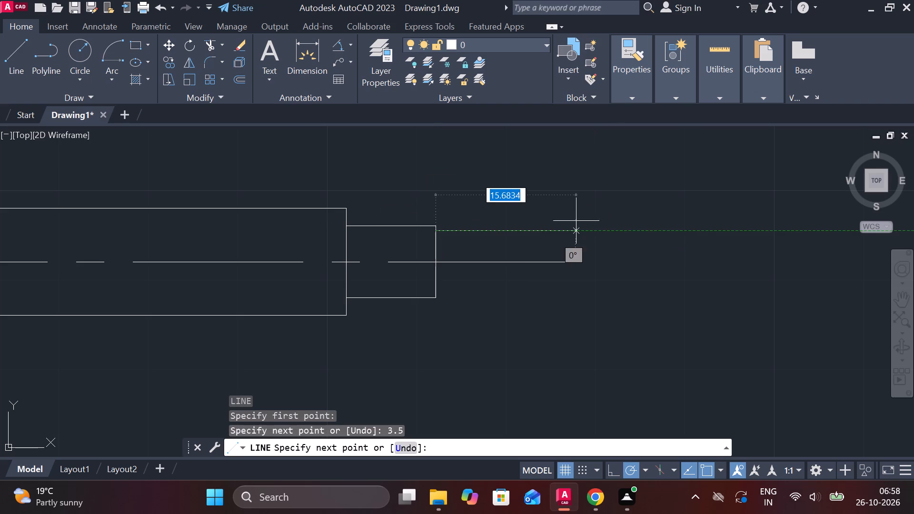
type("12")
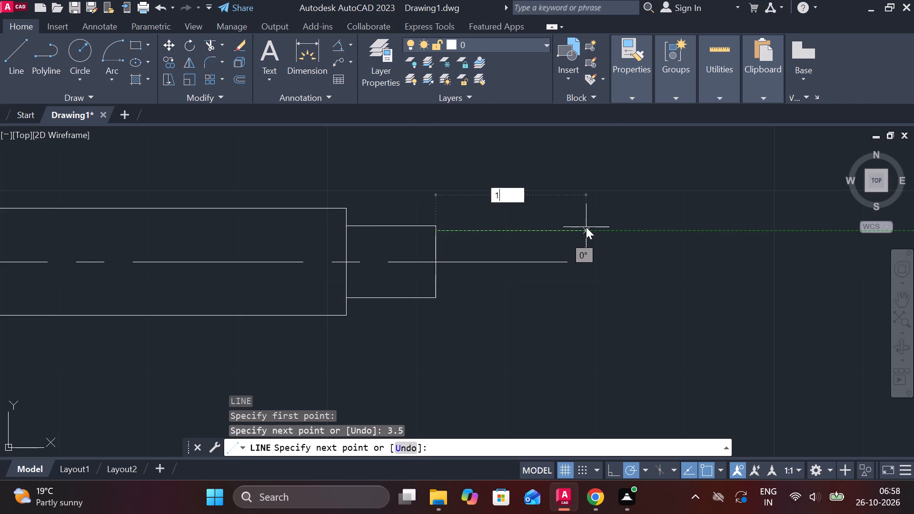
key("space")
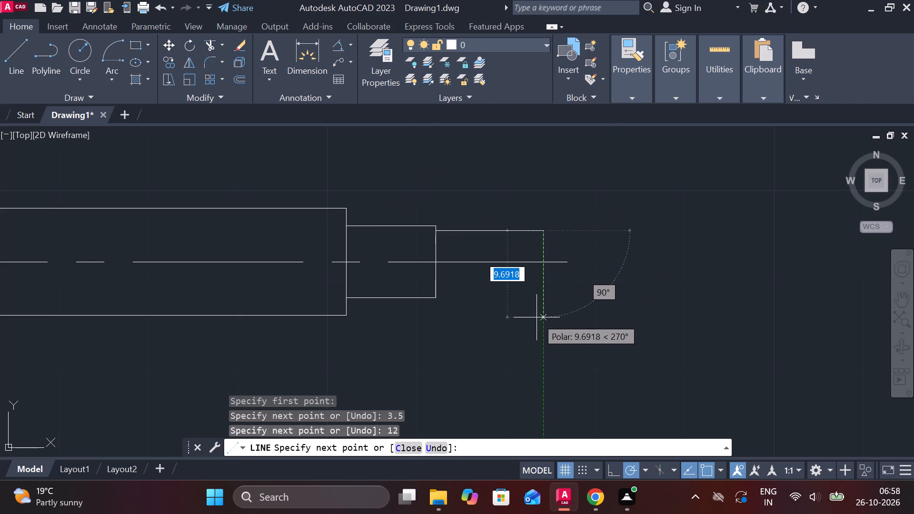
type("7")
key("space")
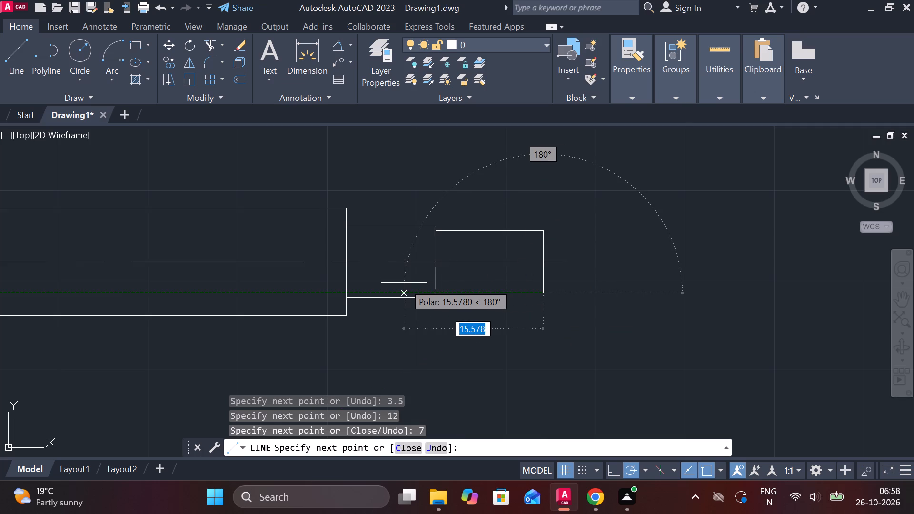
type("12")
key("space")
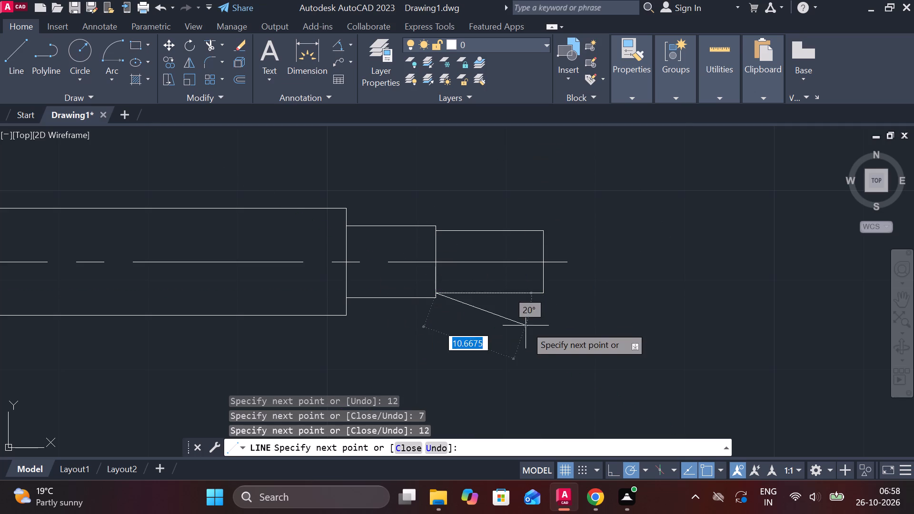
key("Escape")
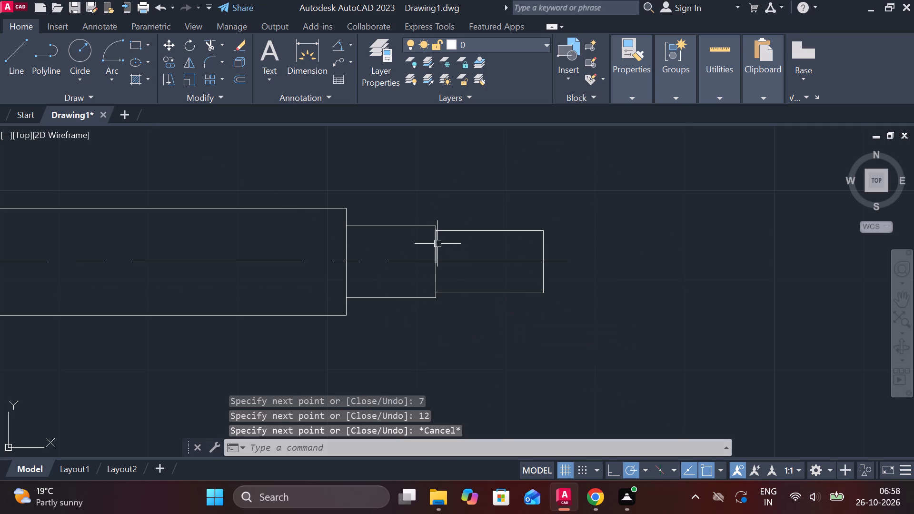
Erase the overlapping vertical segment where the two end stubs meet, just above the centerline.
left_click(437, 244)
type("e")
key("space")
Join the stem's outline segments from the tapered tip to the 12-long end stub into polylines.
scroll(598, 297, "down", 2)
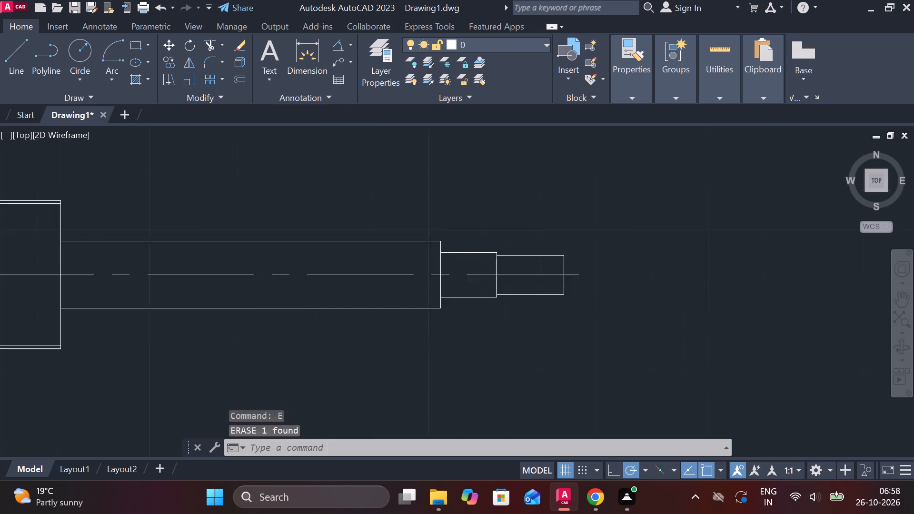
left_click_drag(623, 308, 601, 316)
left_click(149, 222)
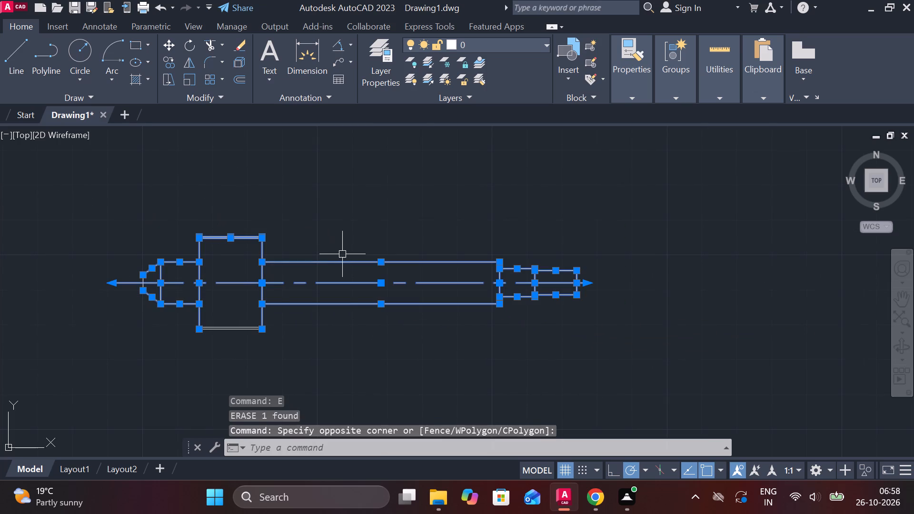
key("j")
key("Return")
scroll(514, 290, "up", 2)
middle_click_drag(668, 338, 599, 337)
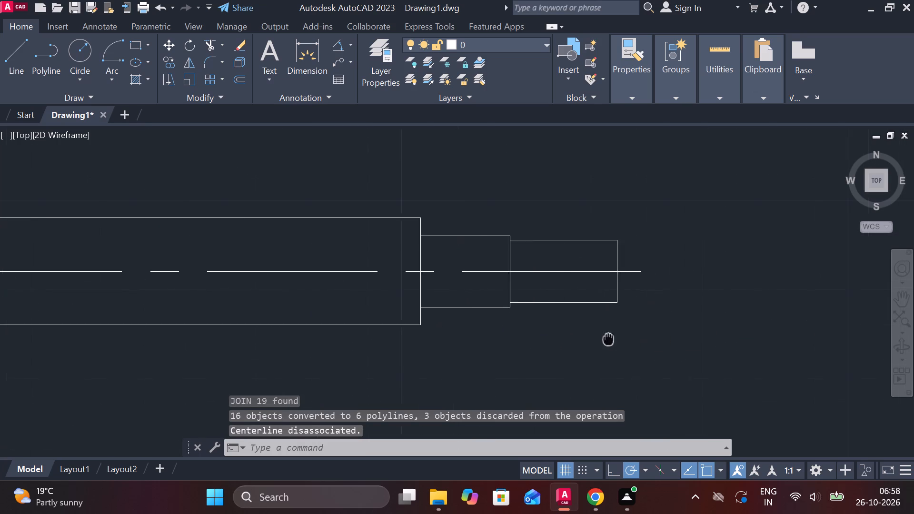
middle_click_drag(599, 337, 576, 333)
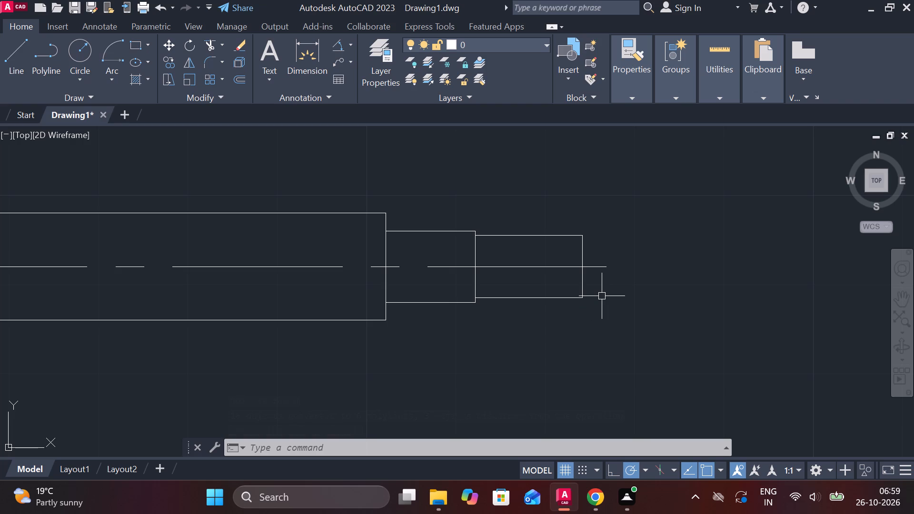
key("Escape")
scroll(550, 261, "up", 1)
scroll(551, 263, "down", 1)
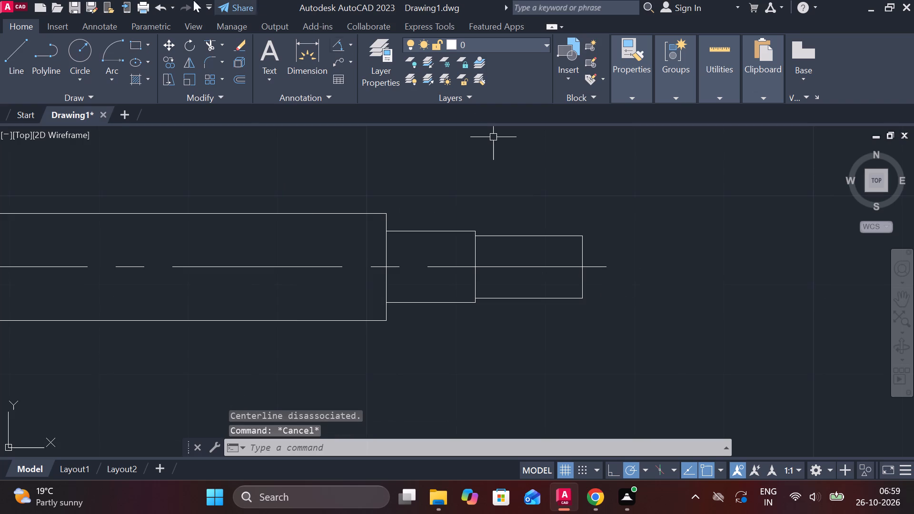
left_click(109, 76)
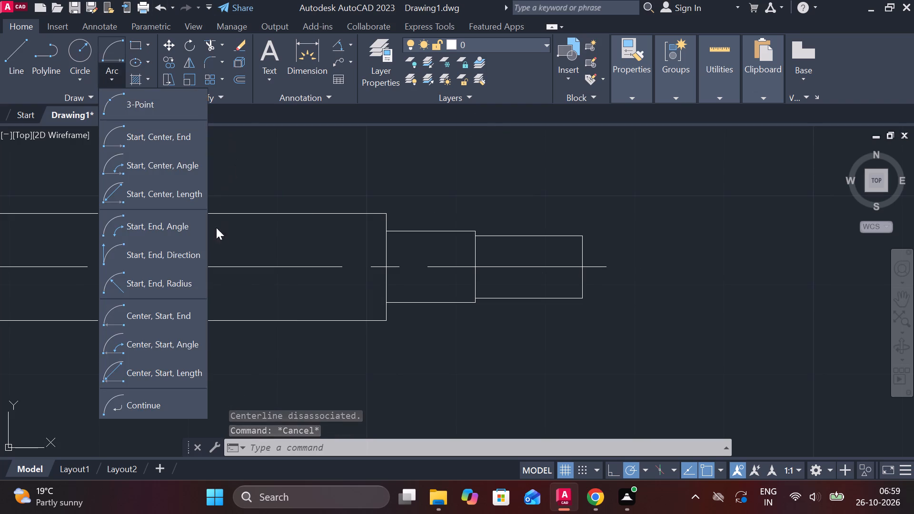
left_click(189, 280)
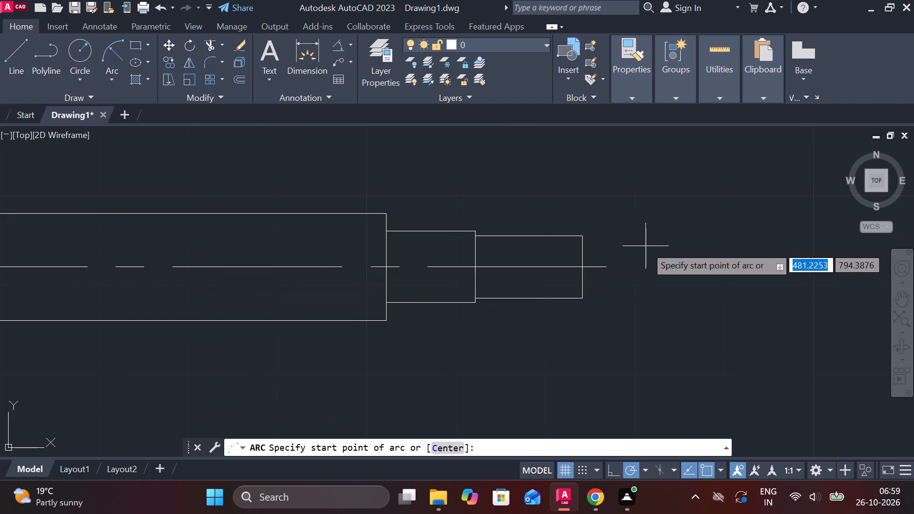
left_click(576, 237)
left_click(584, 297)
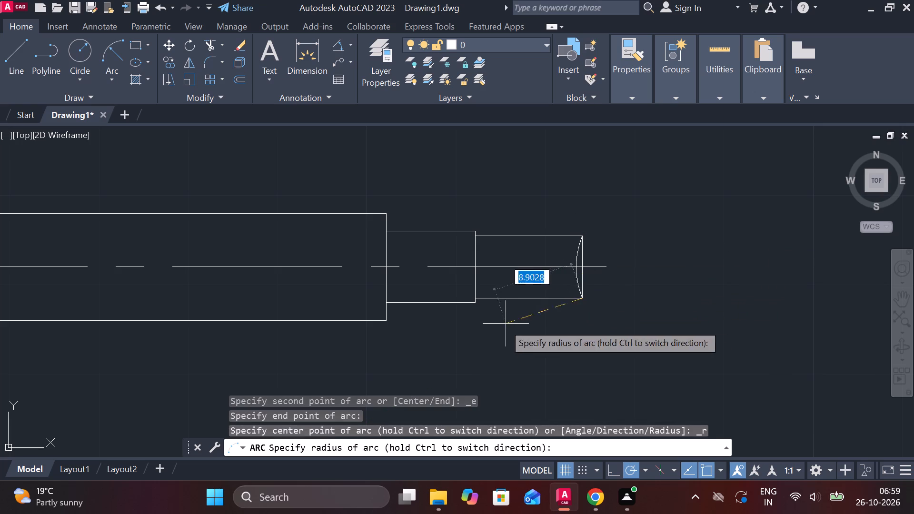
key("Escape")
Draw a three-point arc from the end stub's lower outer corner through its upper outer corner, ending 7 beyond it at 150°.
key("space")
left_click(586, 302)
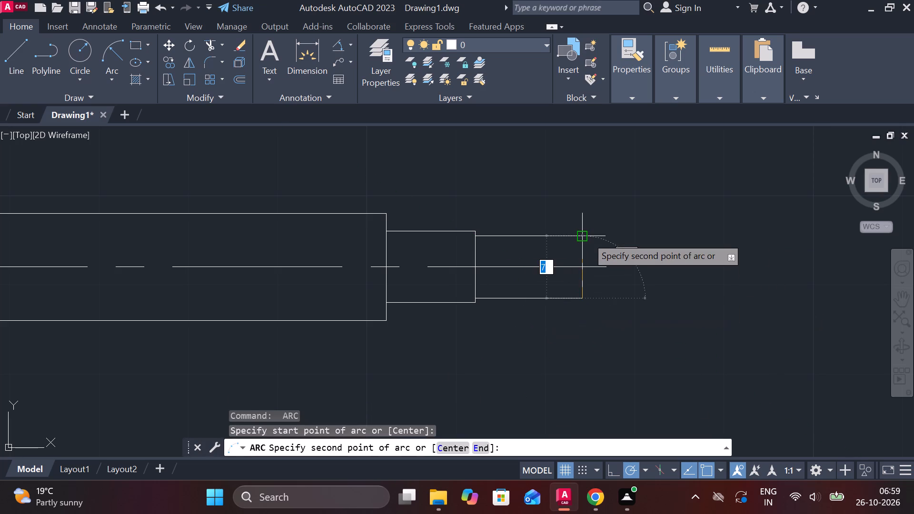
left_click(586, 232)
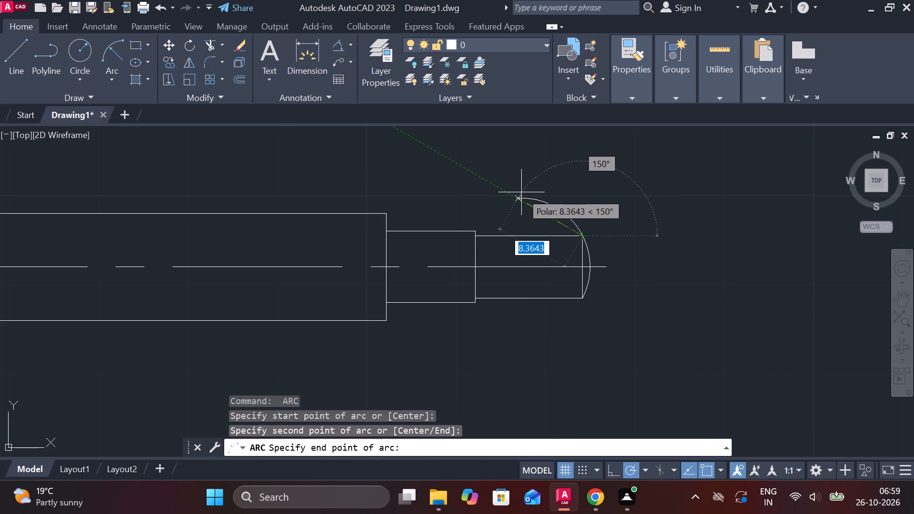
key("7")
key("Return")
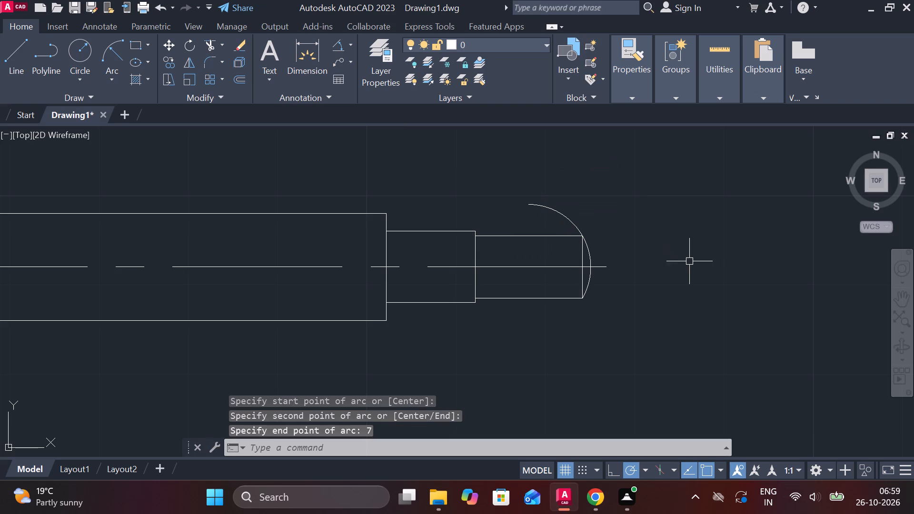
Trim the part of the arc extending above the end stub's upper corner, leaving a rounded end cap.
type("tr")
key("space")
left_click(581, 227)
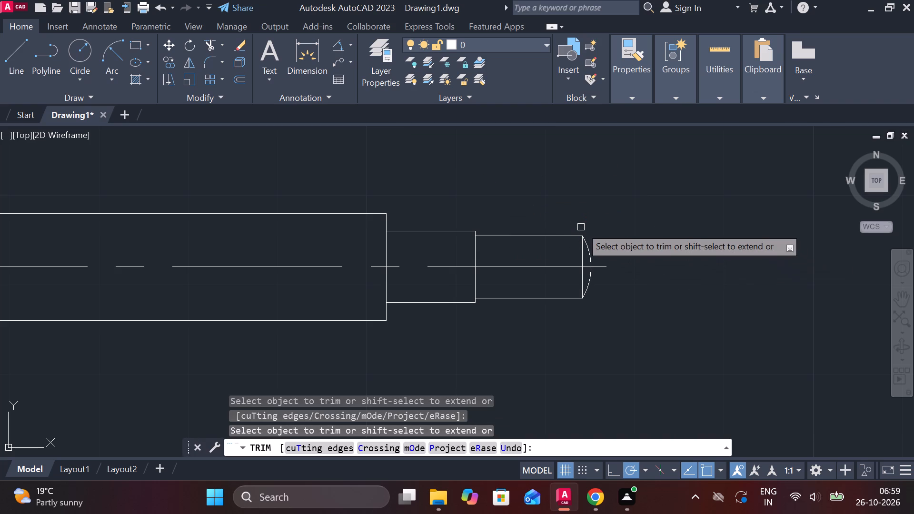
scroll(692, 299, "down", 2)
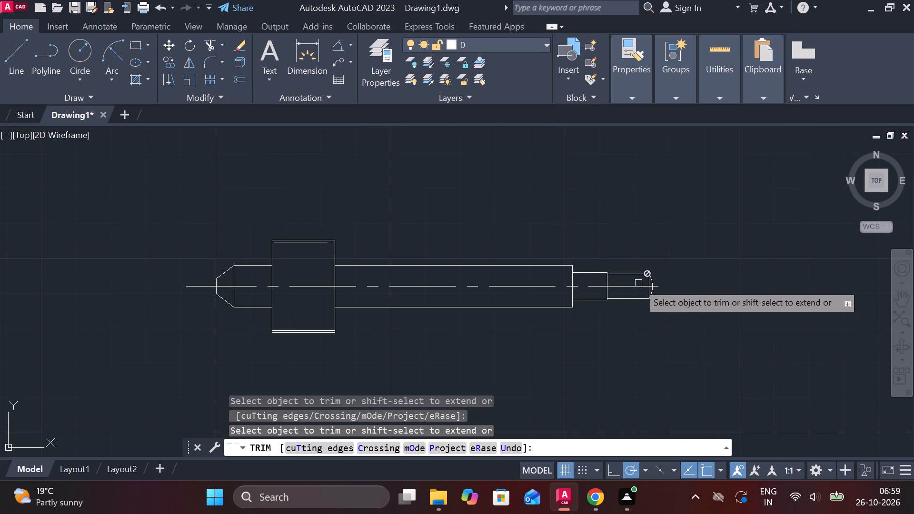
key("Escape")
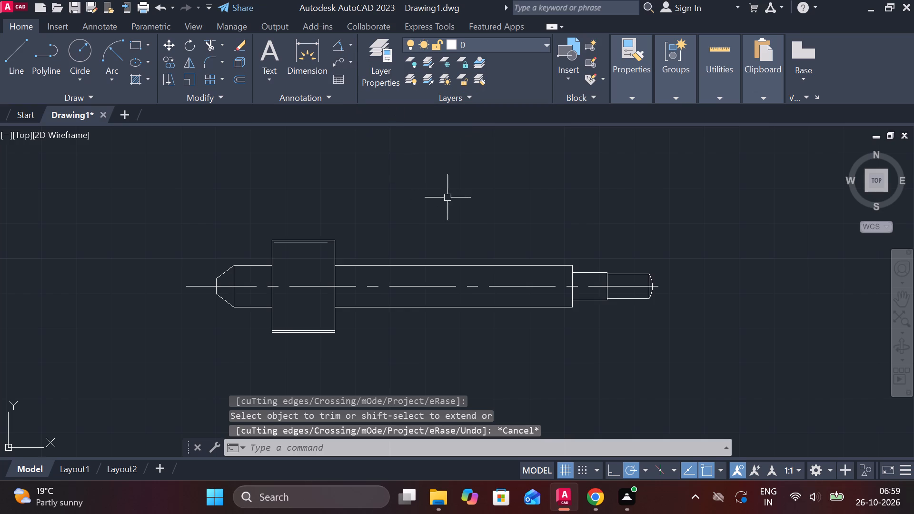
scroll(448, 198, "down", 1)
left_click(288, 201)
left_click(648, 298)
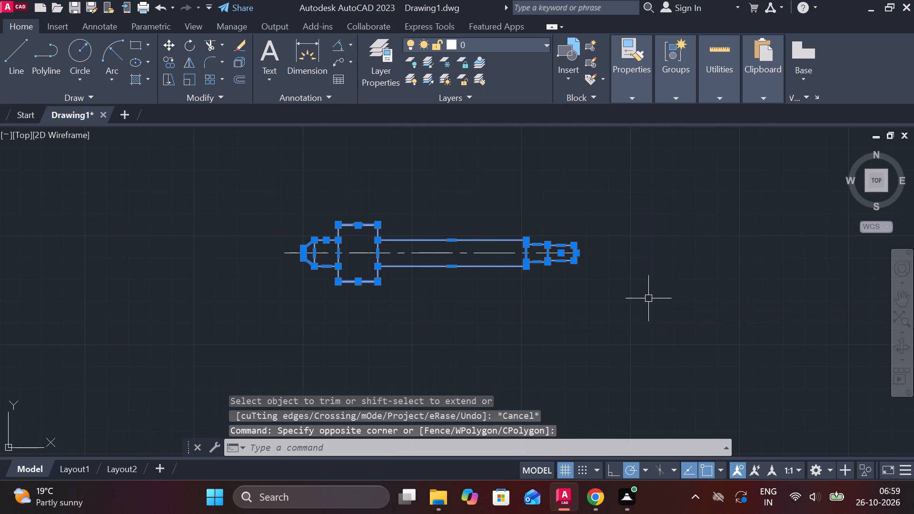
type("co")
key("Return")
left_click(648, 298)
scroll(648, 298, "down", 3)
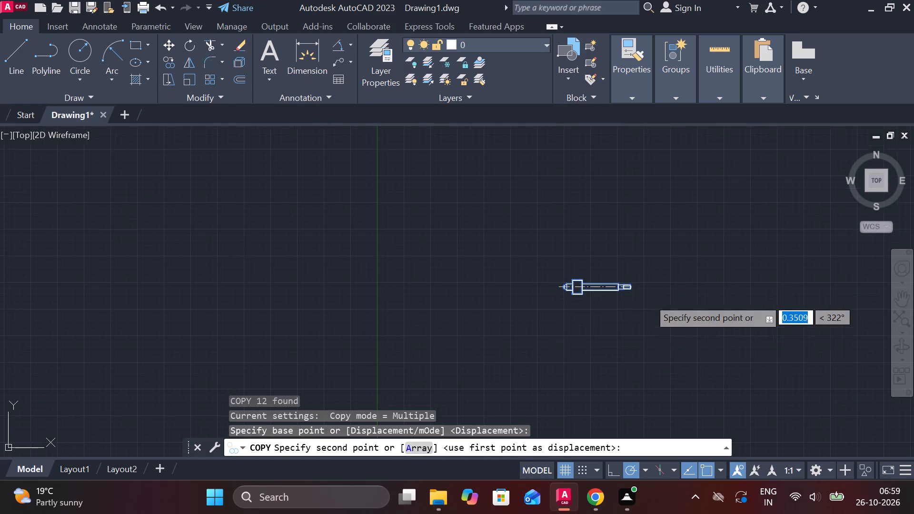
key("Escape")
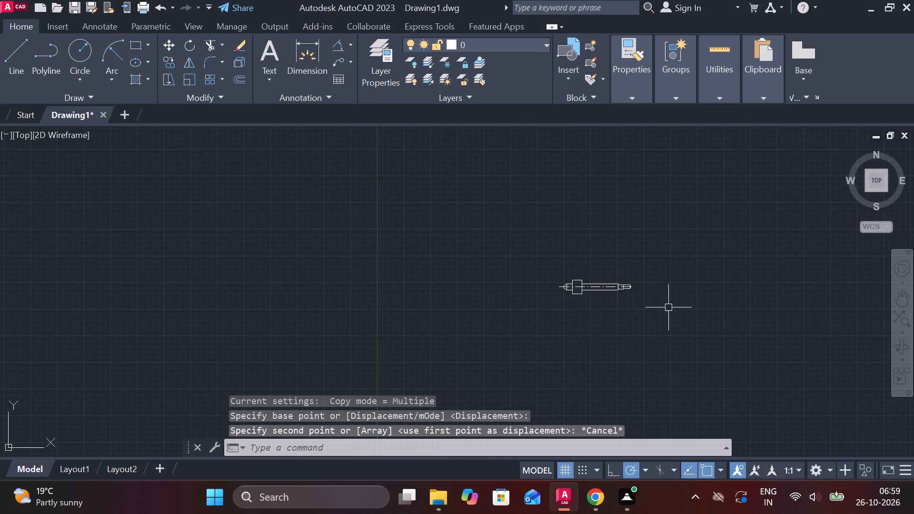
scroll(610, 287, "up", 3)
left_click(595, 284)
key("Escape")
Join the selected outlines of the tapered tip, collar and long shaft.
left_click(640, 324)
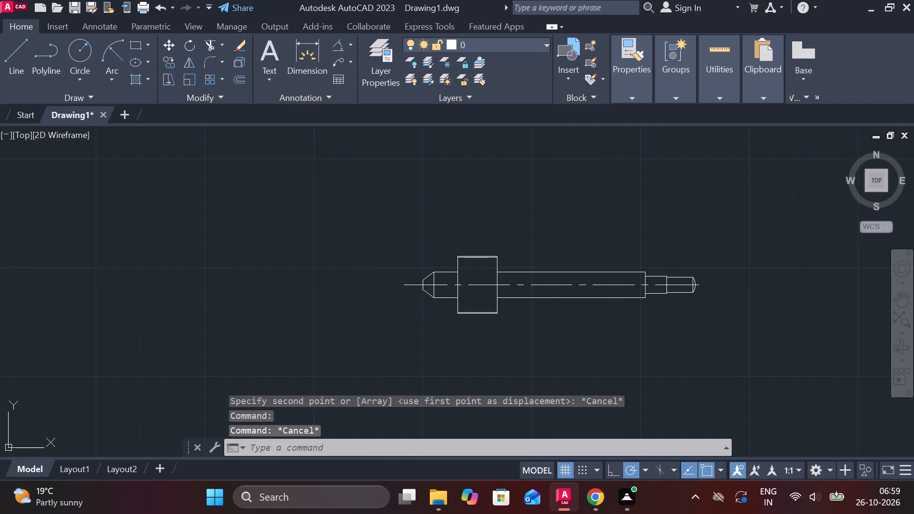
left_click(392, 249)
key("j")
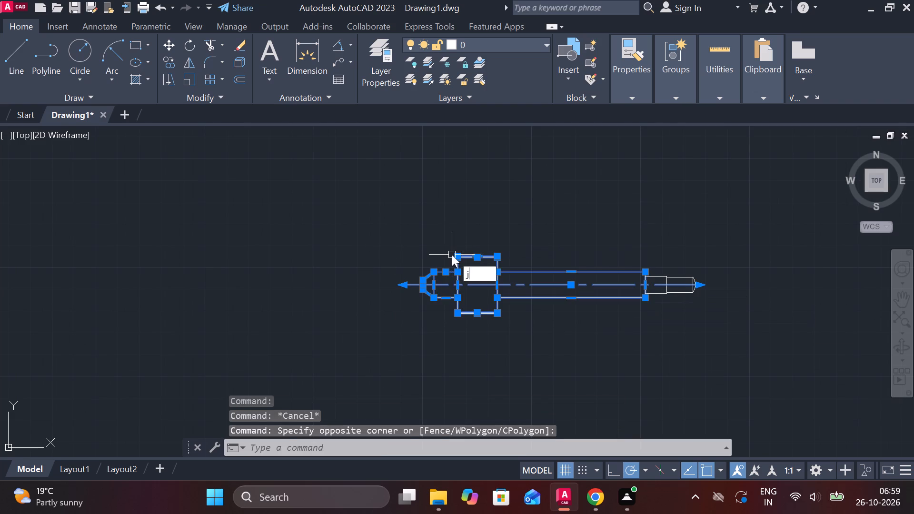
key("Return")
Copy the whole stem with its centerline onto the hatched body section, along the bore's axis.
left_click(705, 343)
left_click(309, 216)
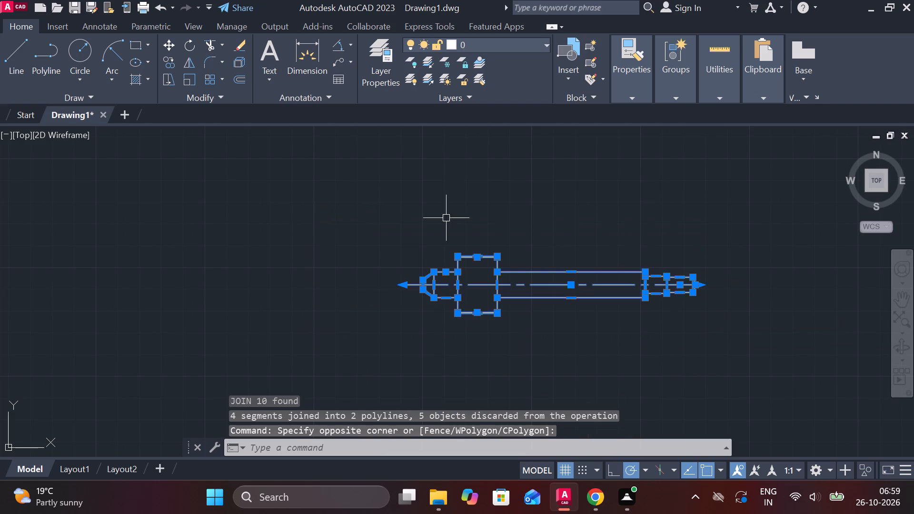
type("co")
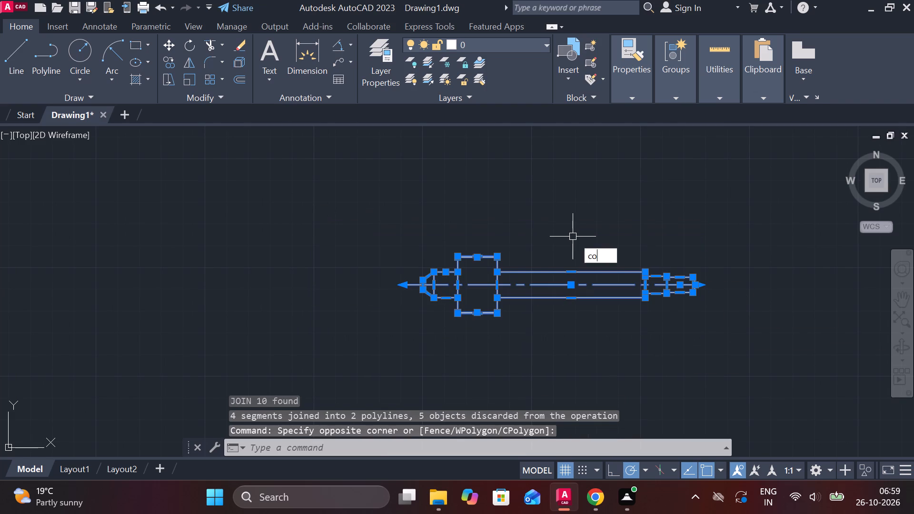
key("Return")
left_click(616, 317)
scroll(619, 318, "down", 5)
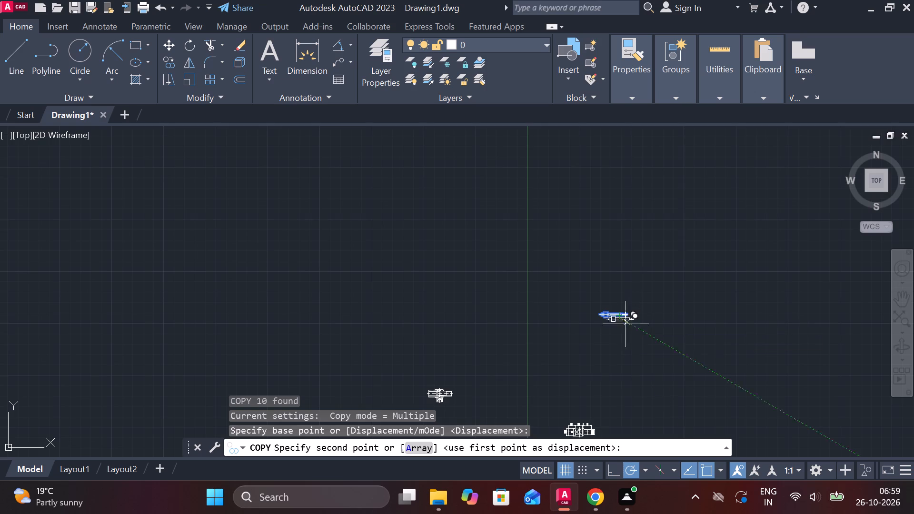
scroll(423, 378, "up", 3)
middle_click_drag(422, 378, 378, 254)
scroll(438, 301, "up", 3)
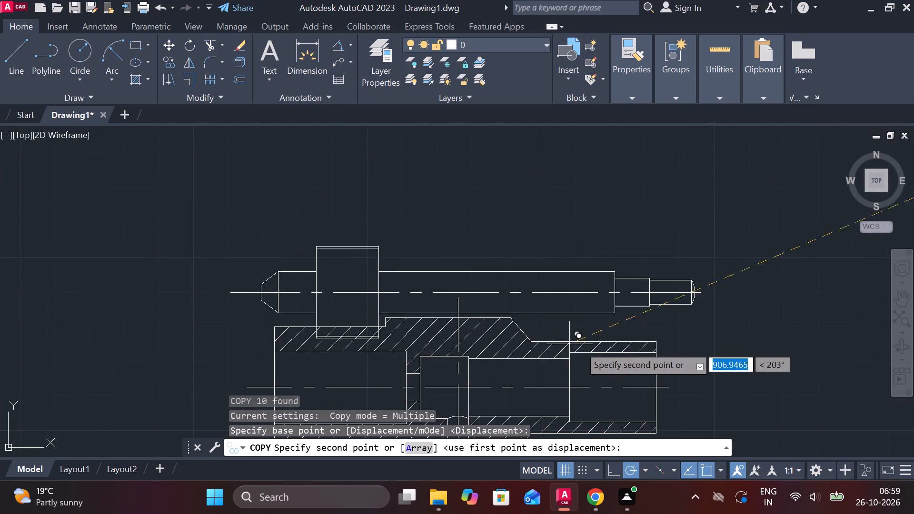
middle_click_drag(579, 346, 564, 217)
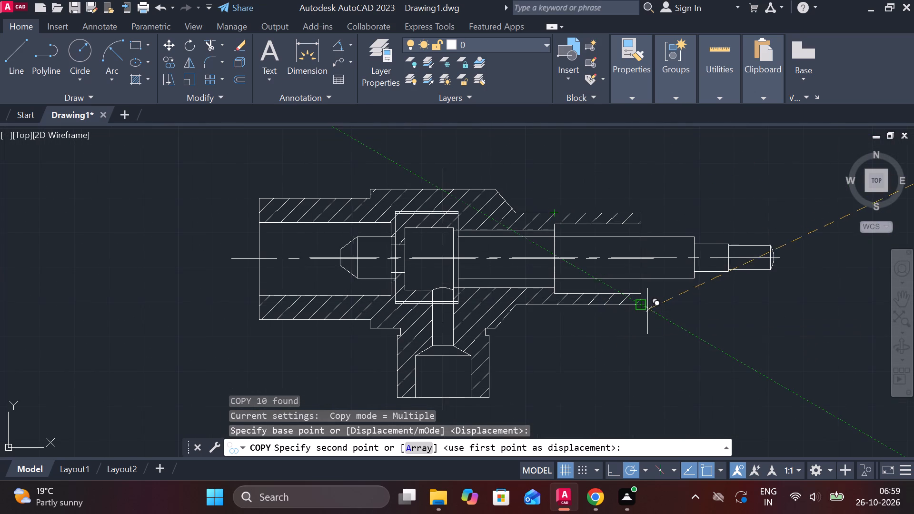
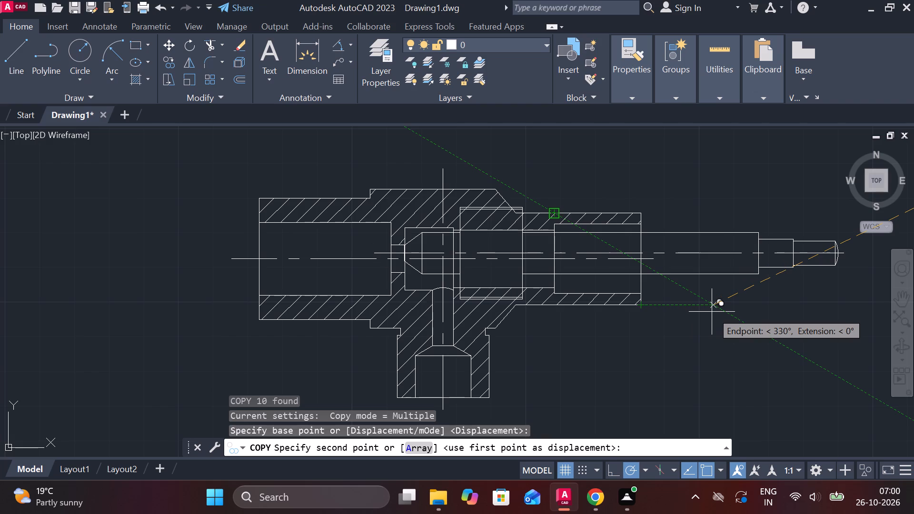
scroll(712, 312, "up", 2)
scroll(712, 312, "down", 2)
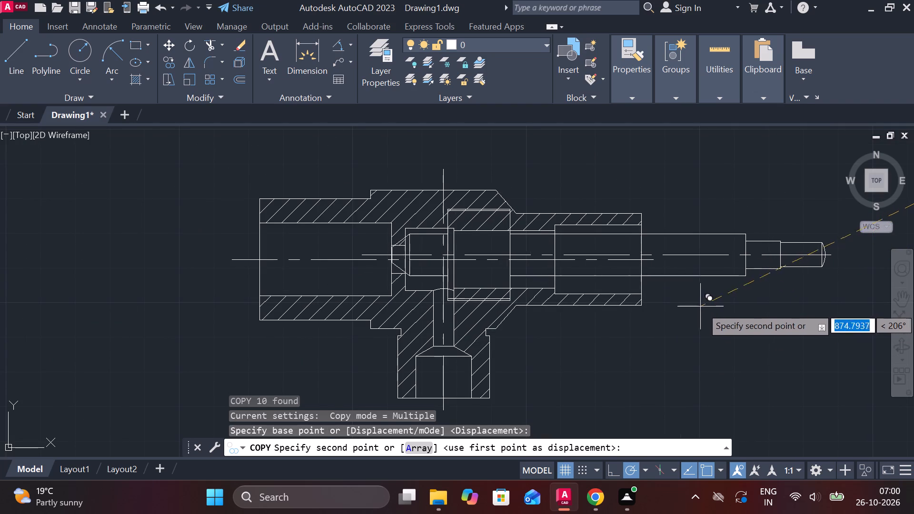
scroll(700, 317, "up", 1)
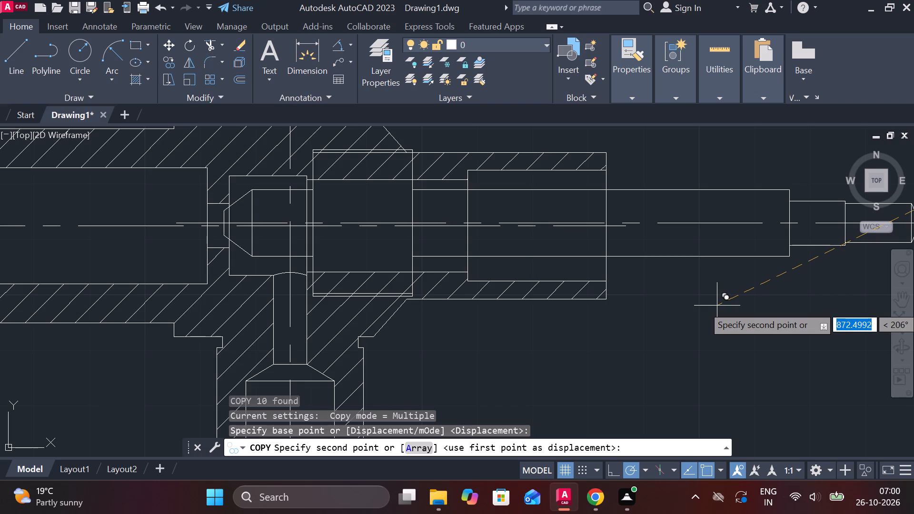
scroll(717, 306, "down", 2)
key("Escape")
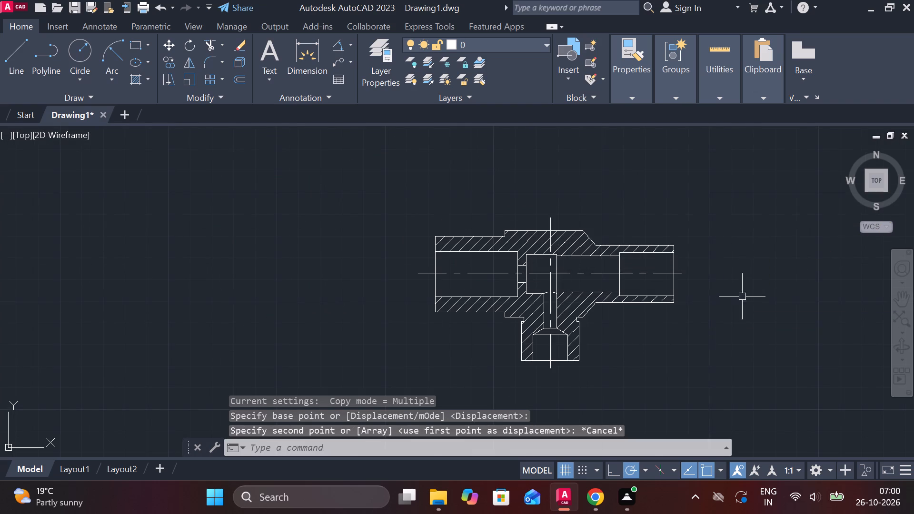
Look over the dimensioned valve body views and locate the separate, undimensioned spindle.
scroll(743, 297, "down", 2)
middle_click_drag(743, 297, 532, 293)
scroll(590, 298, "down", 2)
scroll(794, 355, "up", 1)
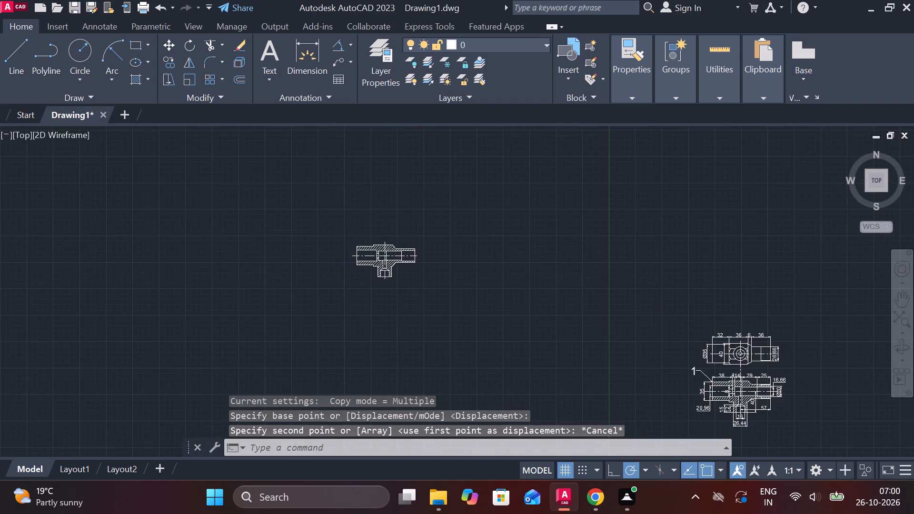
scroll(797, 356, "up", 4)
middle_click_drag(792, 369, 772, 355)
middle_click_drag(750, 352, 656, 222)
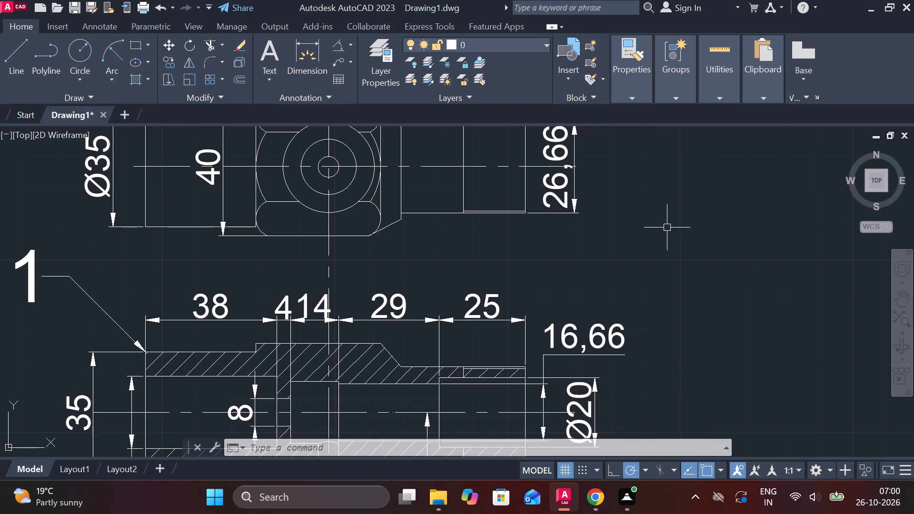
scroll(614, 253, "down", 2)
scroll(633, 268, "up", 1)
scroll(633, 268, "down", 1)
middle_click_drag(577, 193, 472, 437)
scroll(500, 273, "down", 4)
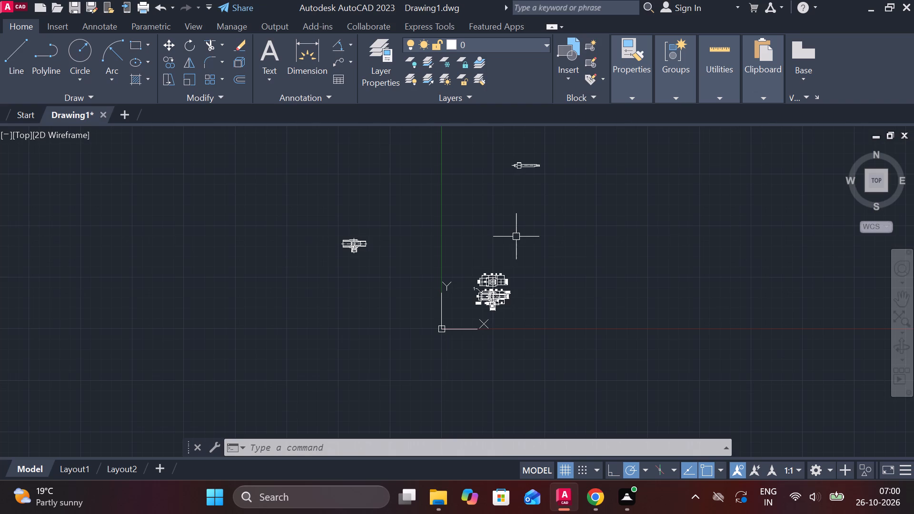
scroll(512, 194, "up", 2)
middle_click_drag(539, 194, 411, 455)
scroll(413, 408, "up", 4)
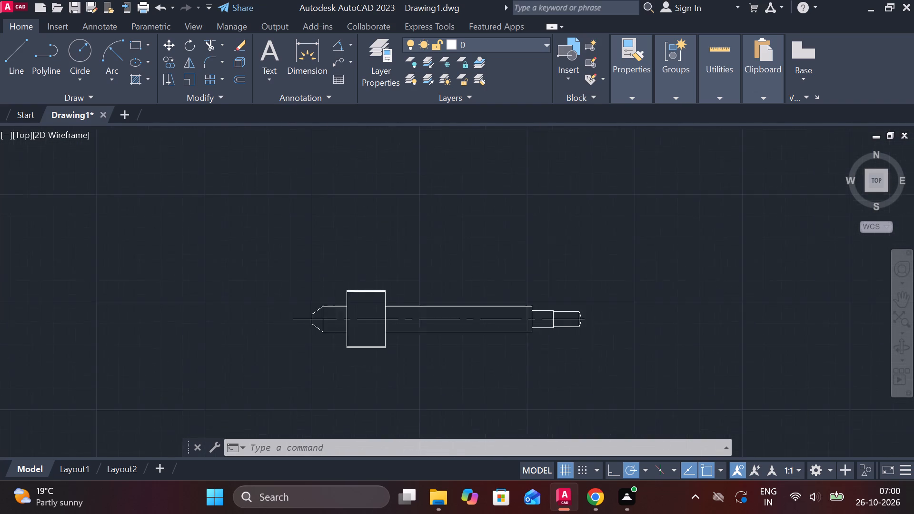
Add an angular dimension between the two sloping edges of the spindle's conical tip, placed outside the tip.
left_click(350, 43)
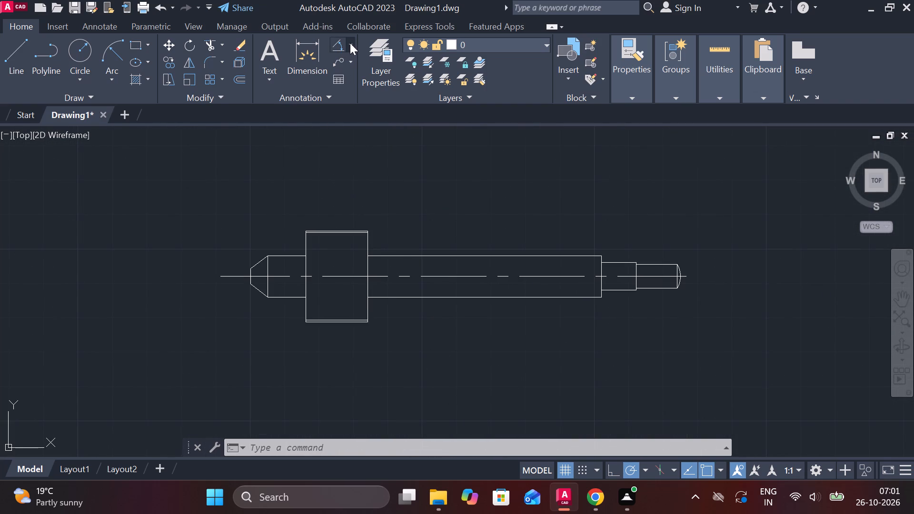
left_click(342, 47)
scroll(244, 275, "up", 2)
left_click(271, 250)
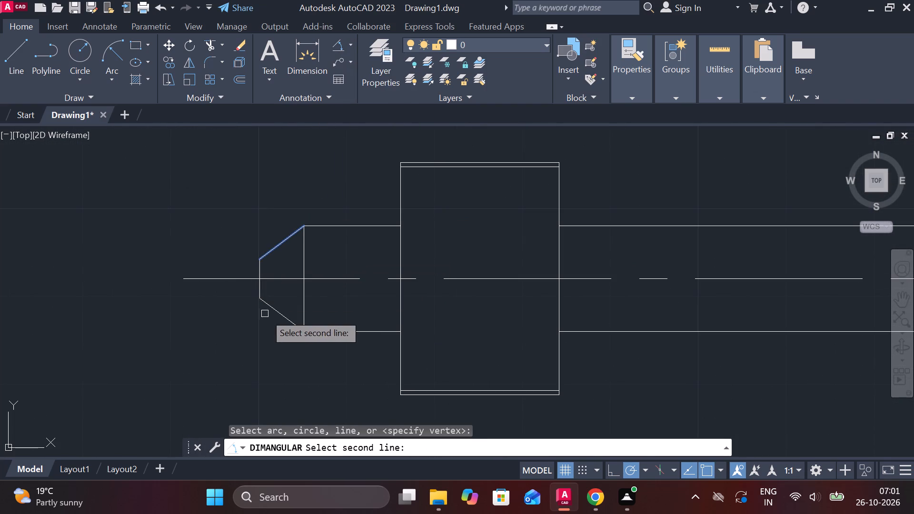
left_click(278, 308)
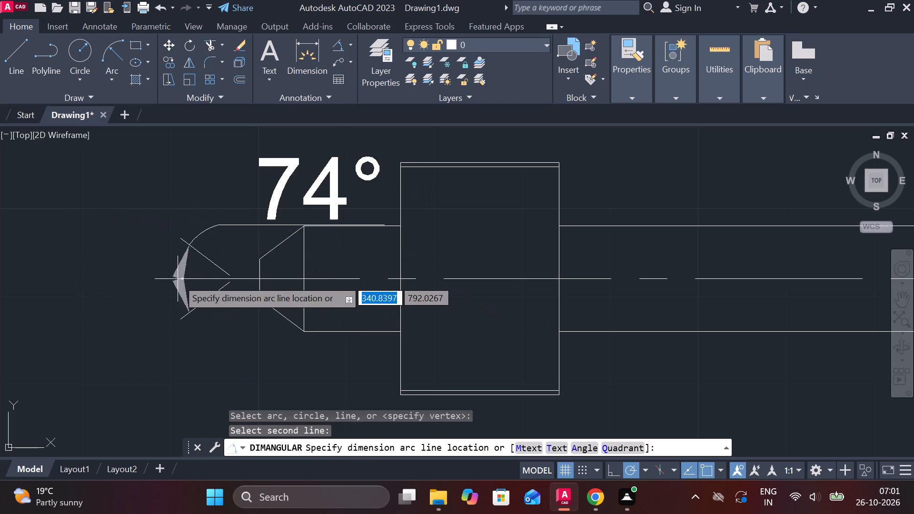
middle_click_drag(147, 288, 332, 298)
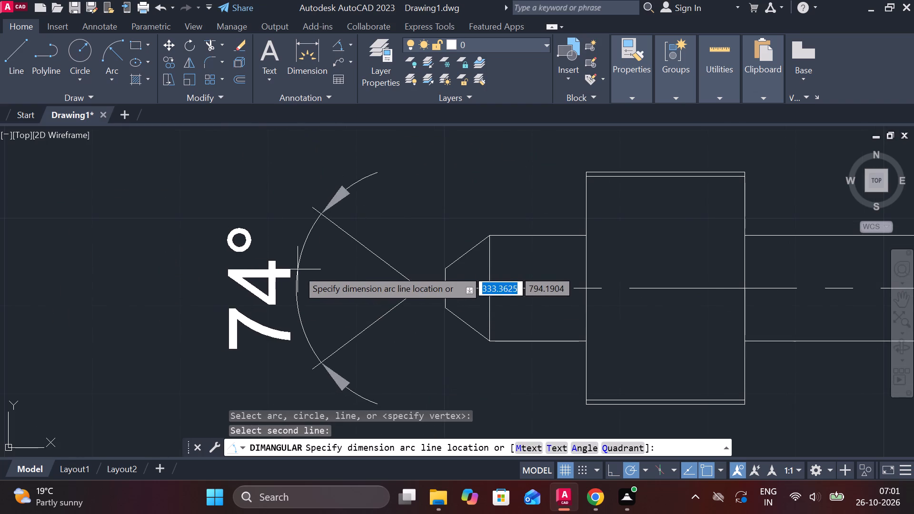
left_click(305, 267)
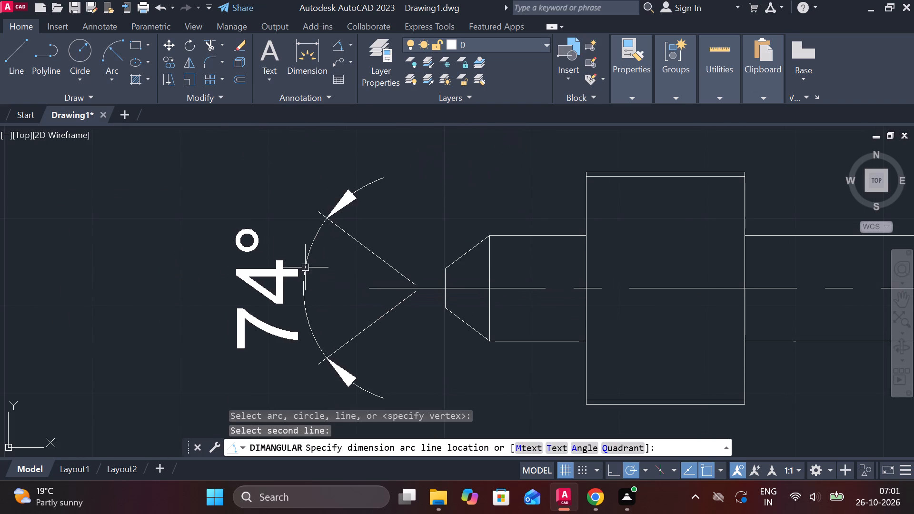
Add a horizontal linear dimension for the conical tip's length, placed above the spindle.
scroll(407, 321, "down", 1)
middle_click_drag(416, 342, 354, 335)
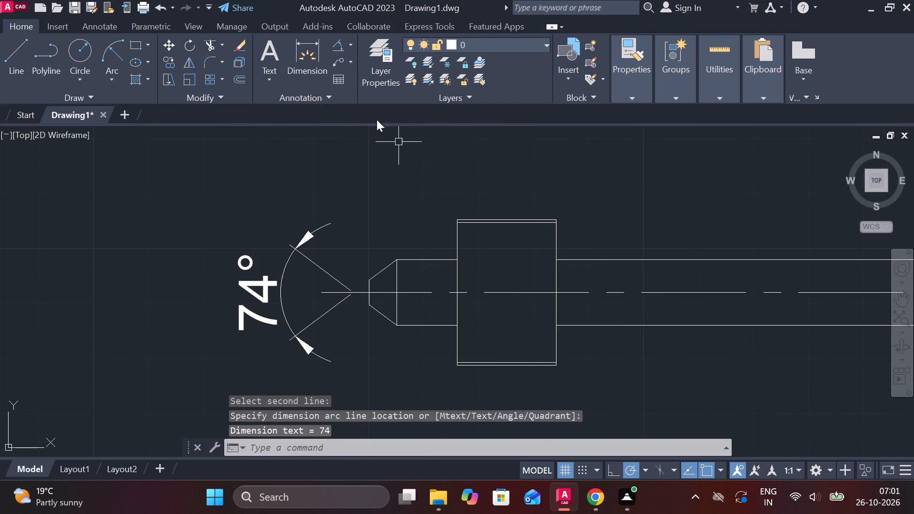
left_click(355, 47)
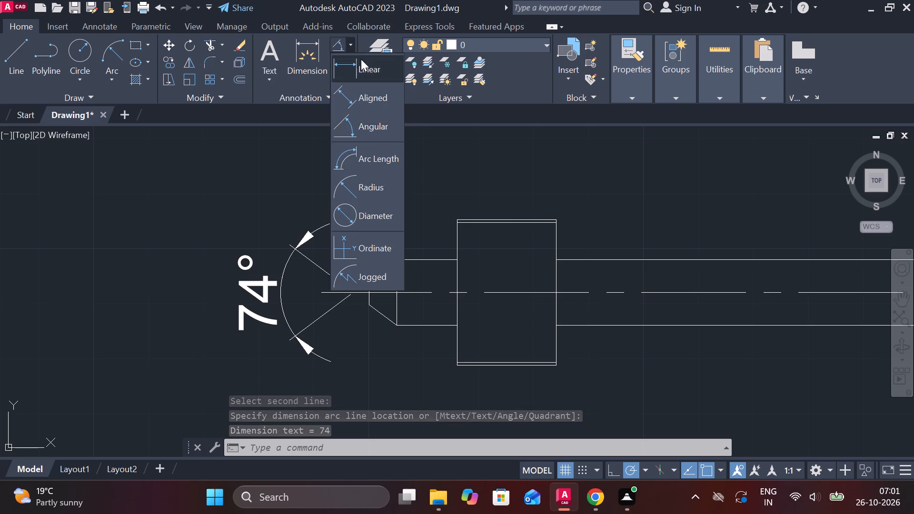
left_click(364, 65)
left_click(364, 293)
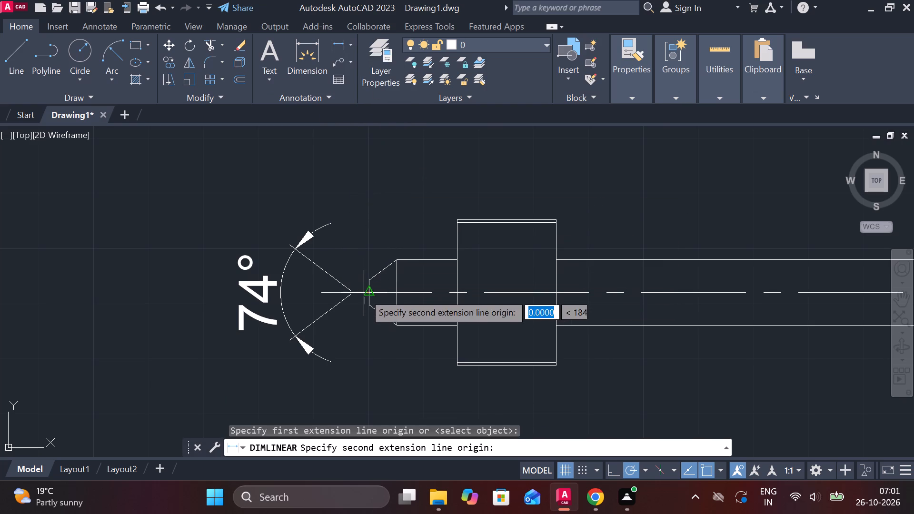
left_click(391, 294)
left_click(394, 164)
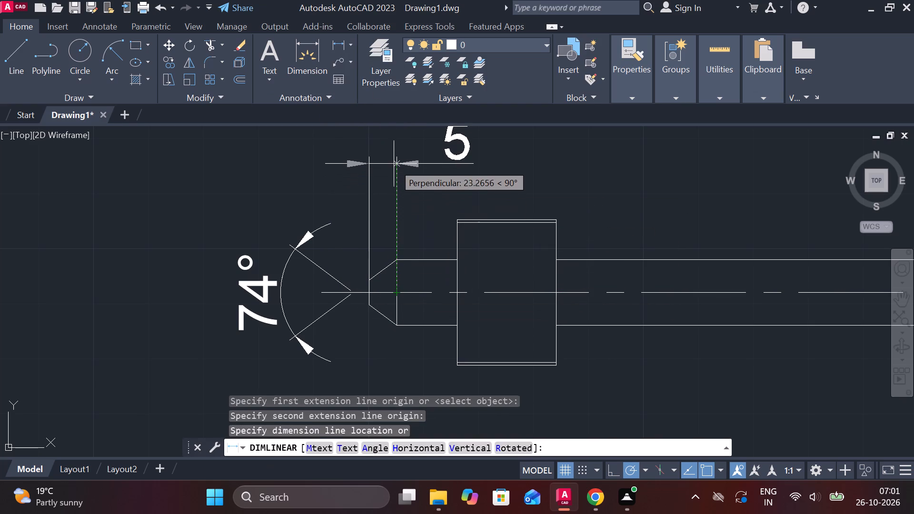
Add a horizontal linear dimension for the straight neck between the conical tip and the collar.
middle_click_drag(421, 211, 389, 211)
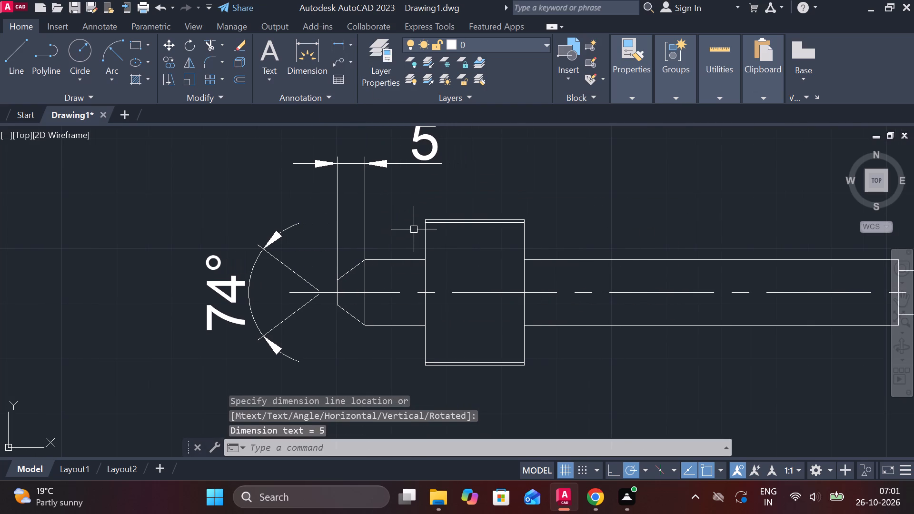
key("space")
left_click(372, 254)
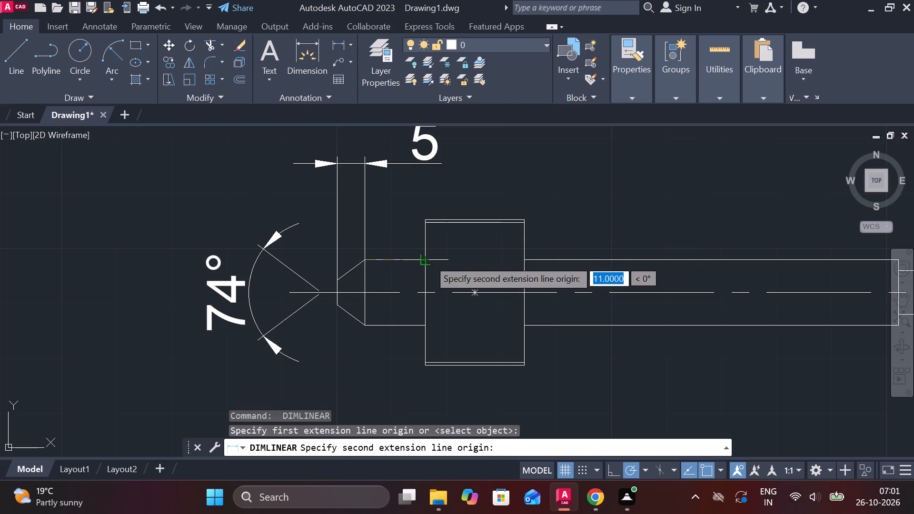
left_click(428, 259)
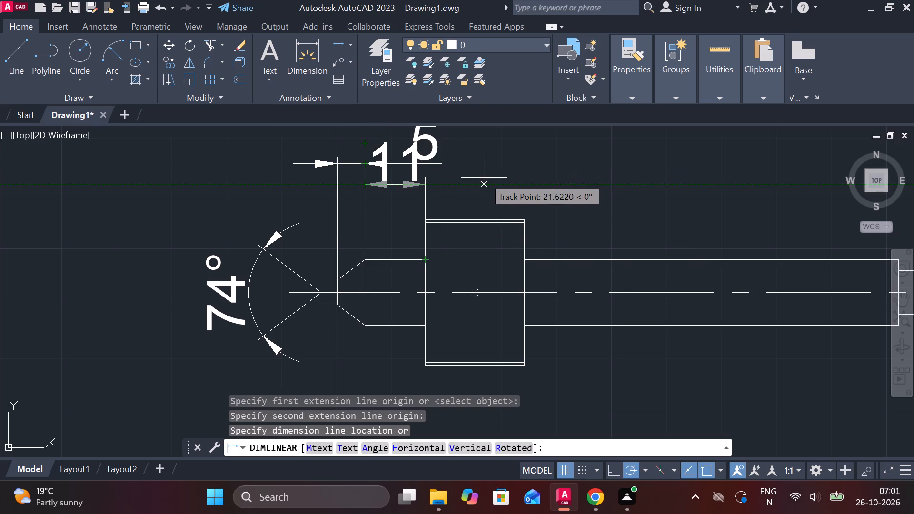
left_click(490, 208)
Move the text of the conical tip's length dimension to the side away from the neck dimension.
left_click(434, 151)
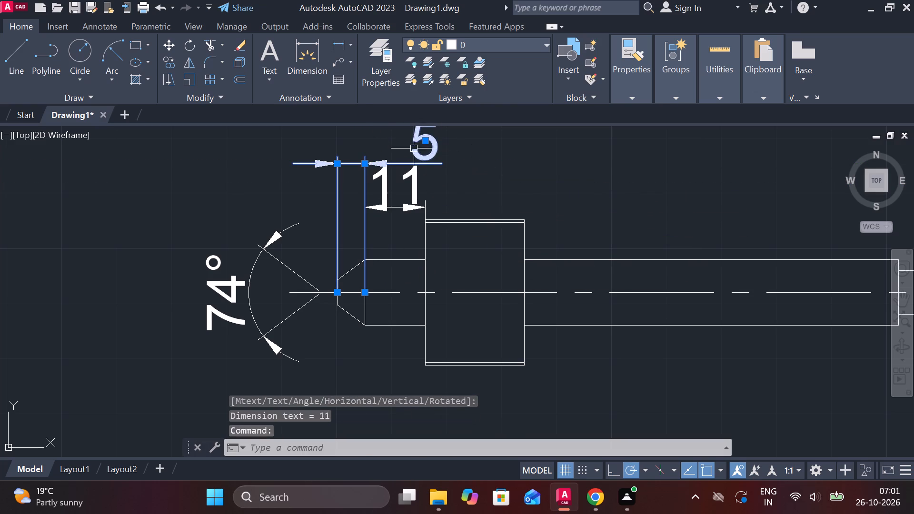
left_click(426, 143)
left_click(321, 164)
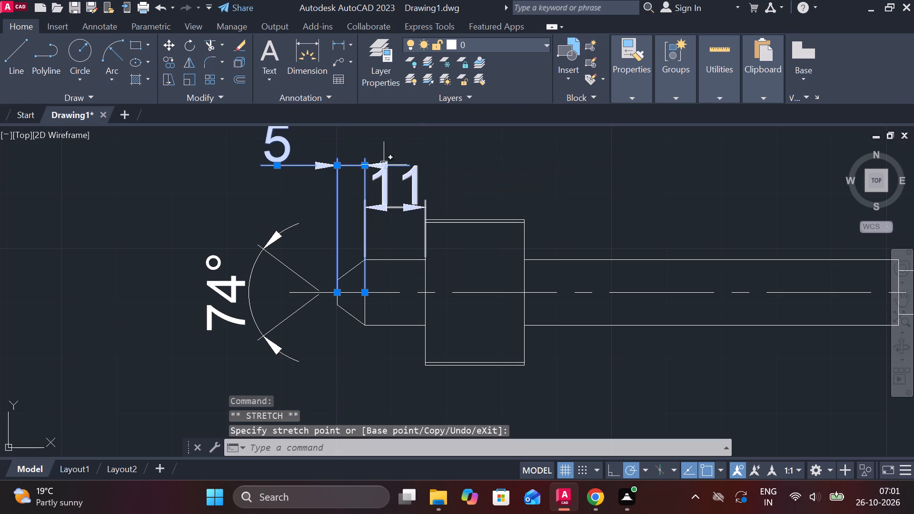
key("Escape")
Stretch the neck dimension upward to line up with the conical tip's length dimension.
left_click(401, 206)
left_click(365, 206)
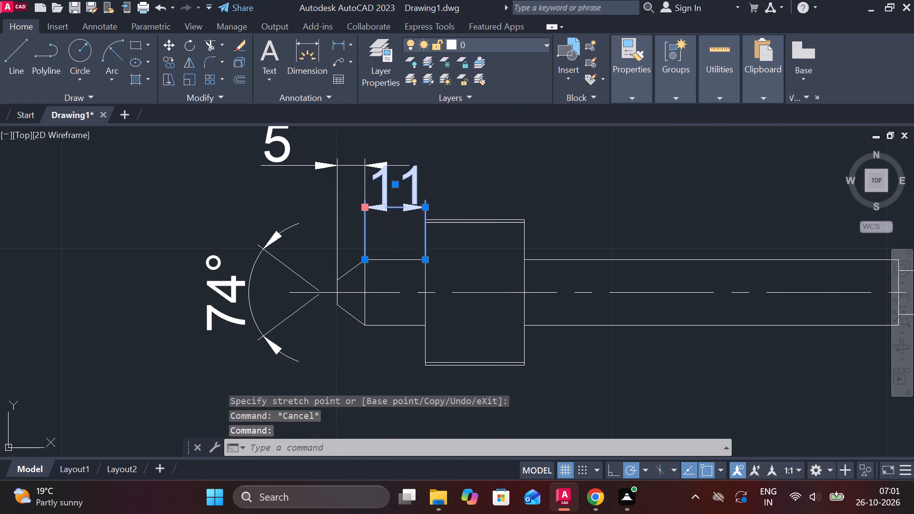
left_click(367, 170)
key("Escape")
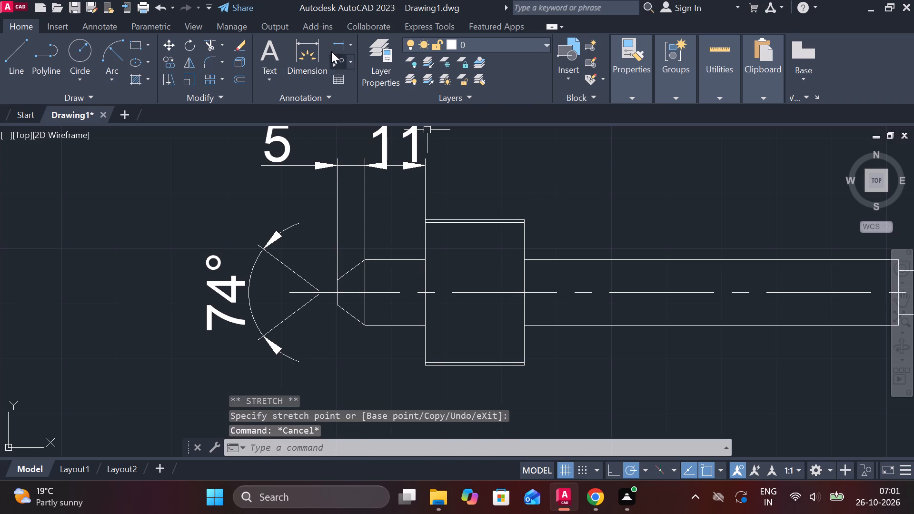
Add a linear dimension for the collar's width in line with the neck dimension.
left_click(333, 42)
left_click(419, 217)
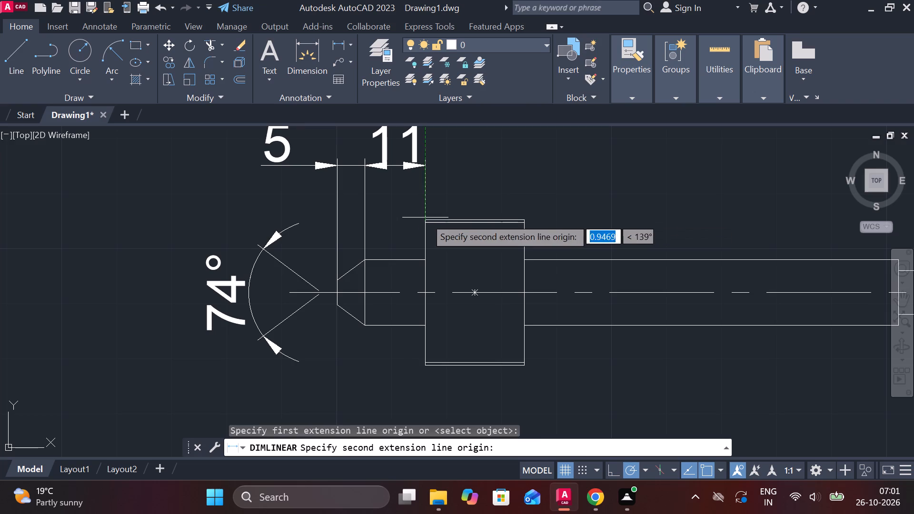
left_click(522, 221)
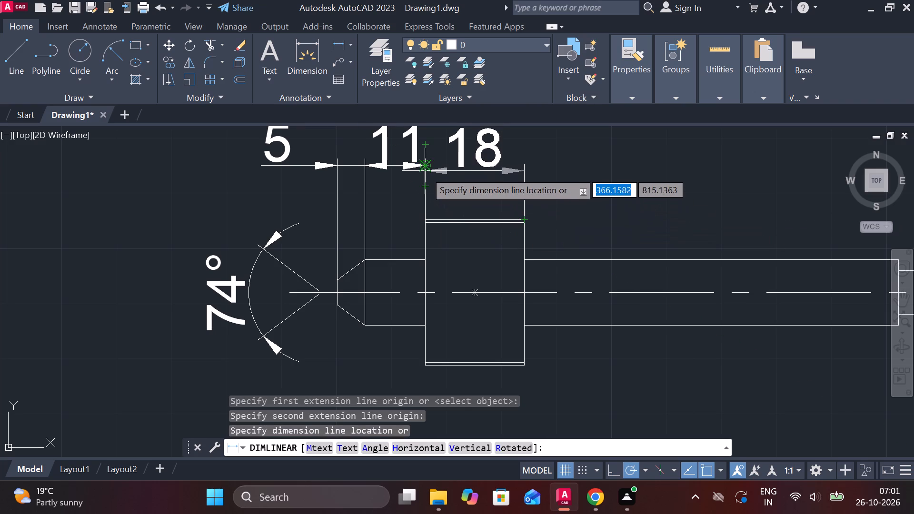
left_click(425, 165)
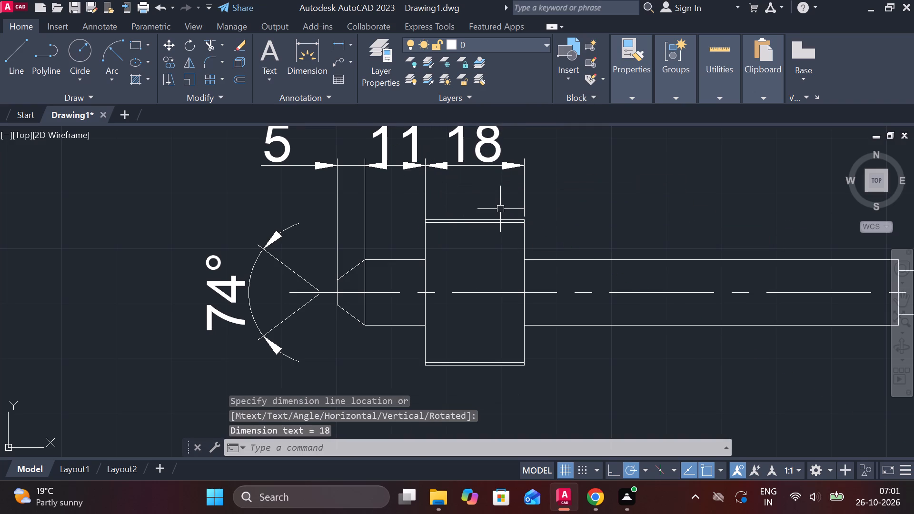
Add a linear dimension for the long shaft section from the collar to its end shoulder, aligned with the existing dimension row.
scroll(590, 175, "down", 1)
middle_click_drag(590, 175, 447, 151)
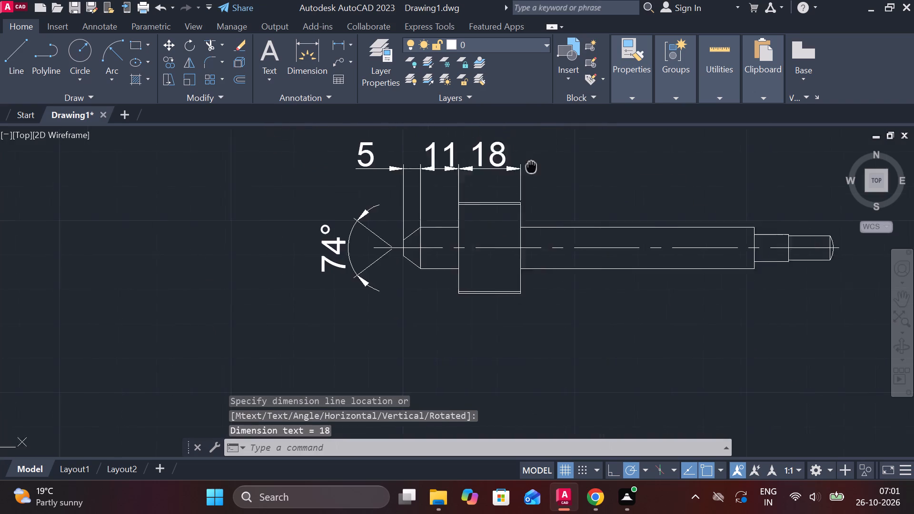
middle_click_drag(447, 151, 401, 145)
left_click(339, 43)
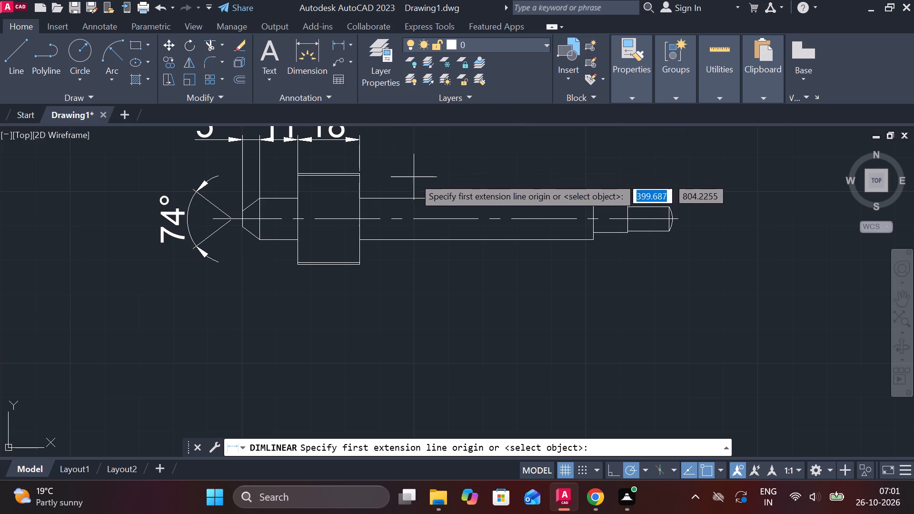
left_click(360, 198)
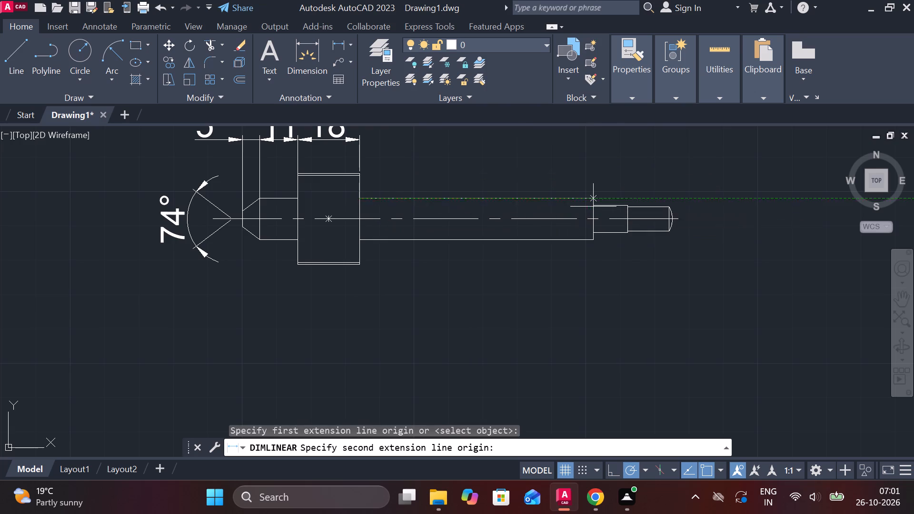
left_click(596, 202)
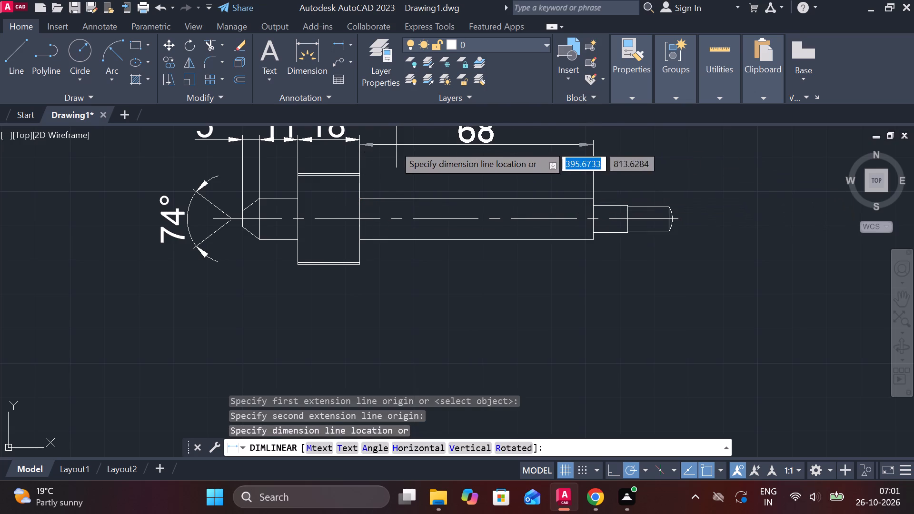
left_click(362, 142)
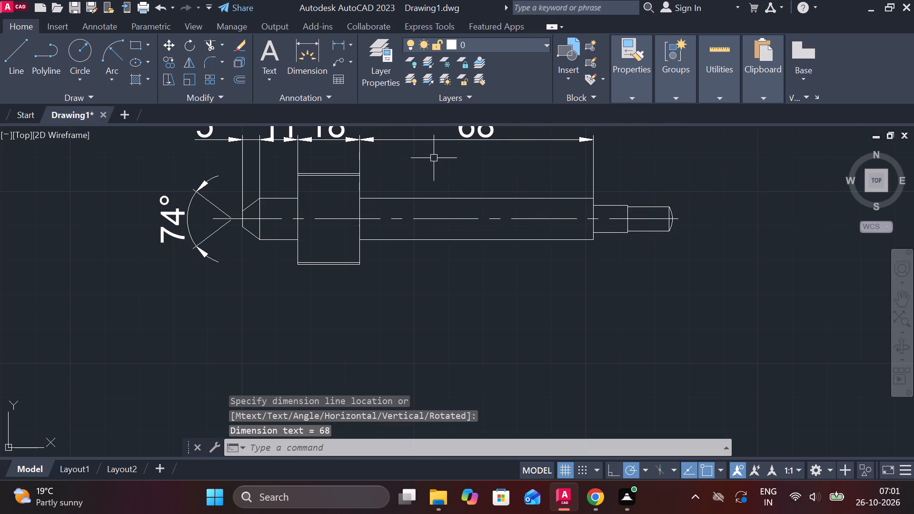
Add a linear dimension for the reduced end from the long shaft's end shoulder to the base of the domed tip, aligned with the dimension row.
middle_click_drag(434, 158, 388, 192)
scroll(388, 192, "down", 1)
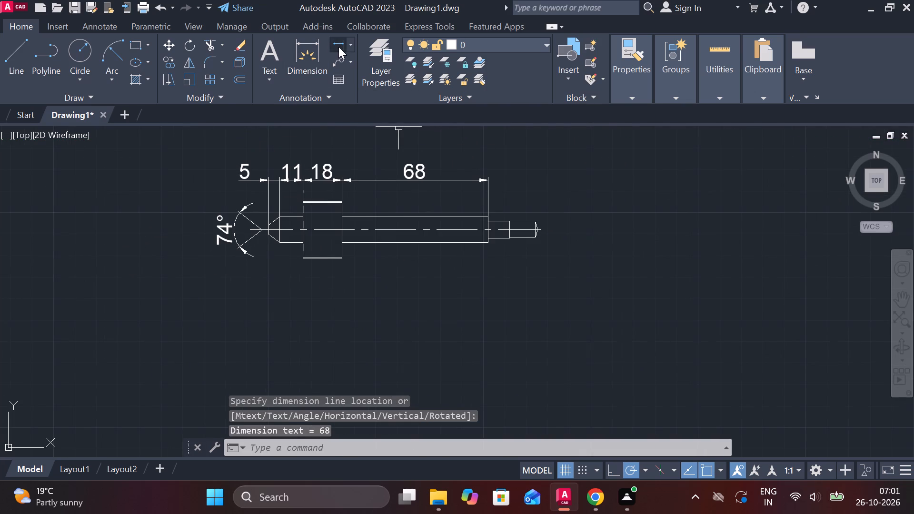
left_click(338, 47)
scroll(482, 234, "up", 2)
left_click(501, 211)
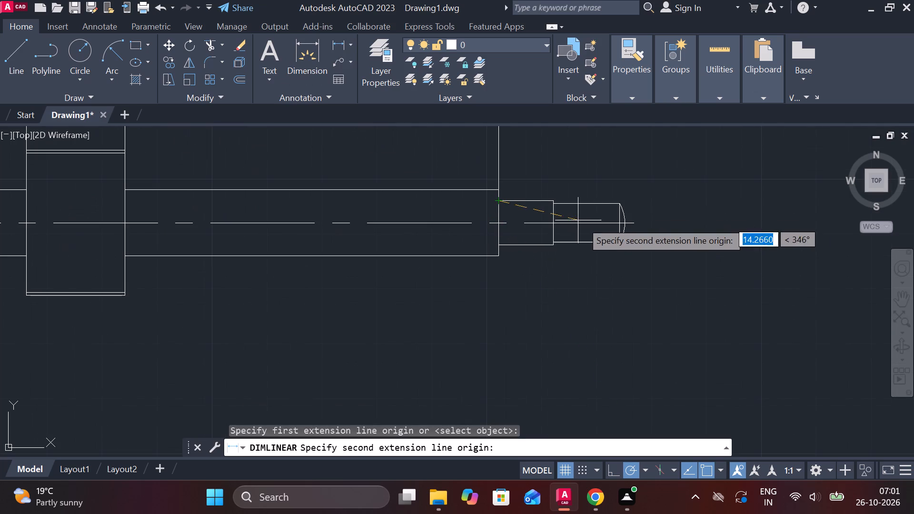
left_click(618, 223)
scroll(576, 168, "down", 1)
middle_click_drag(576, 168, 579, 221)
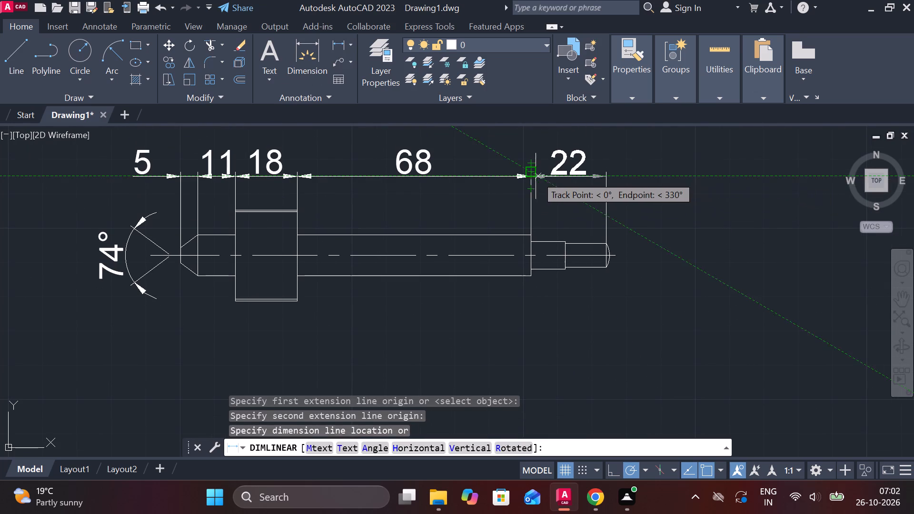
left_click(535, 177)
Add a vertical linear dimension across the long shaft section's diameter, with the dimension line inside the shaft.
middle_click_drag(600, 225, 546, 172)
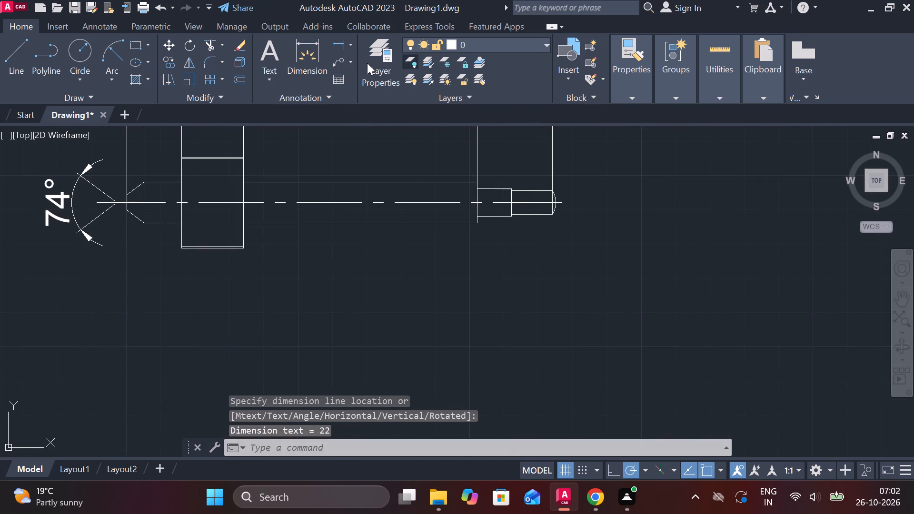
left_click(338, 40)
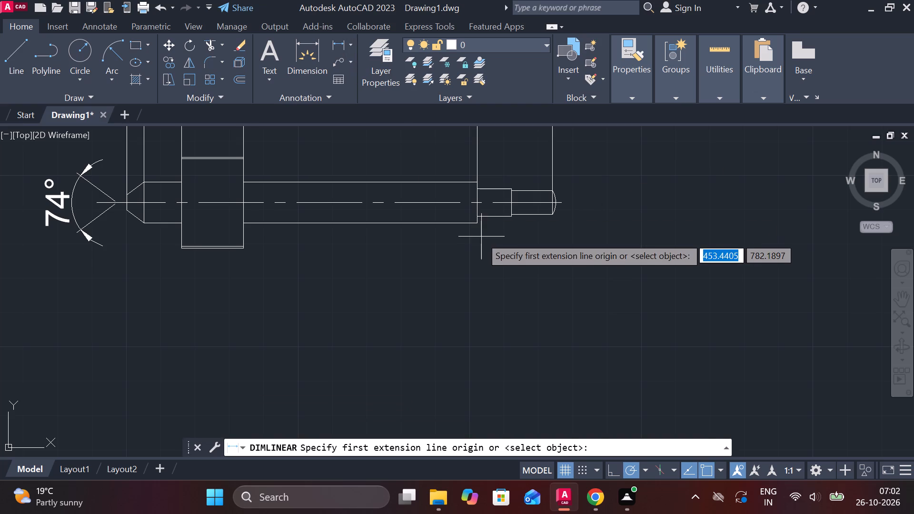
scroll(388, 195, "up", 1)
left_click(384, 179)
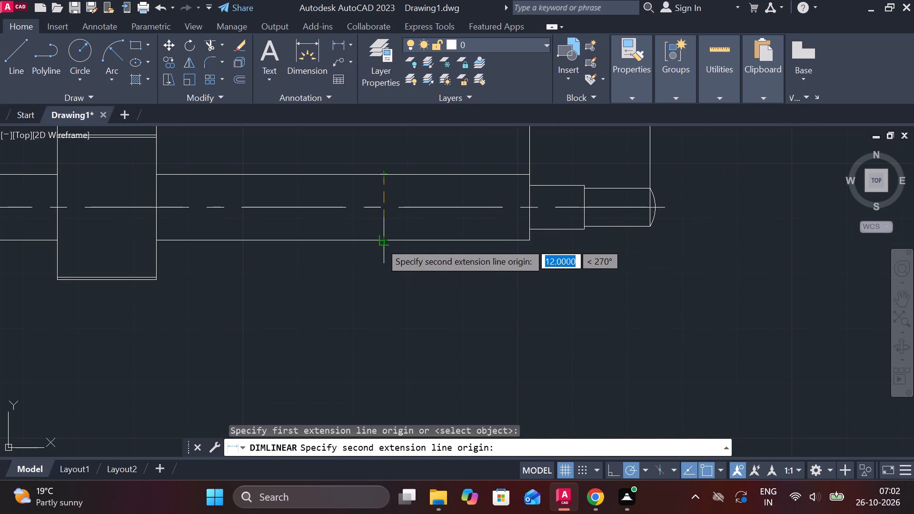
left_click(380, 242)
left_click(380, 257)
key("Escape")
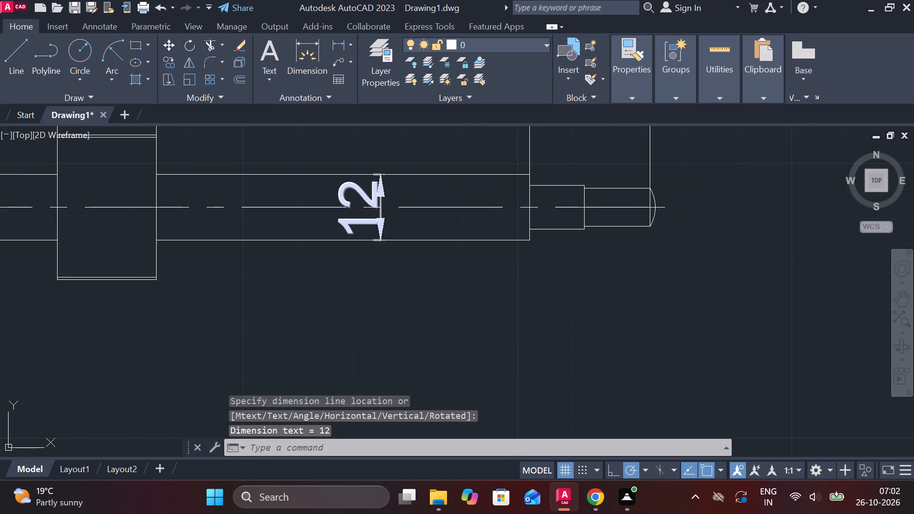
Insert a diameter symbol before the value in the long shaft section's vertical dimension text.
double_click(381, 200)
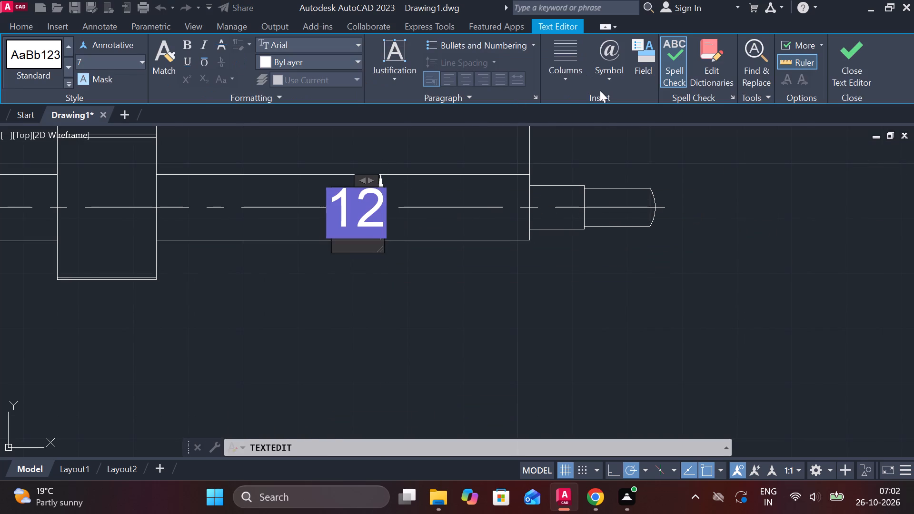
left_click(609, 82)
left_click(634, 130)
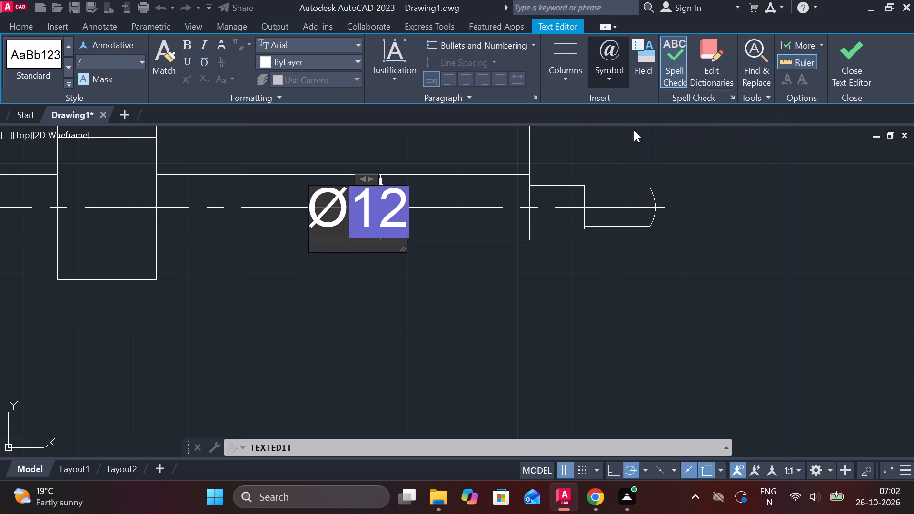
left_click(836, 79)
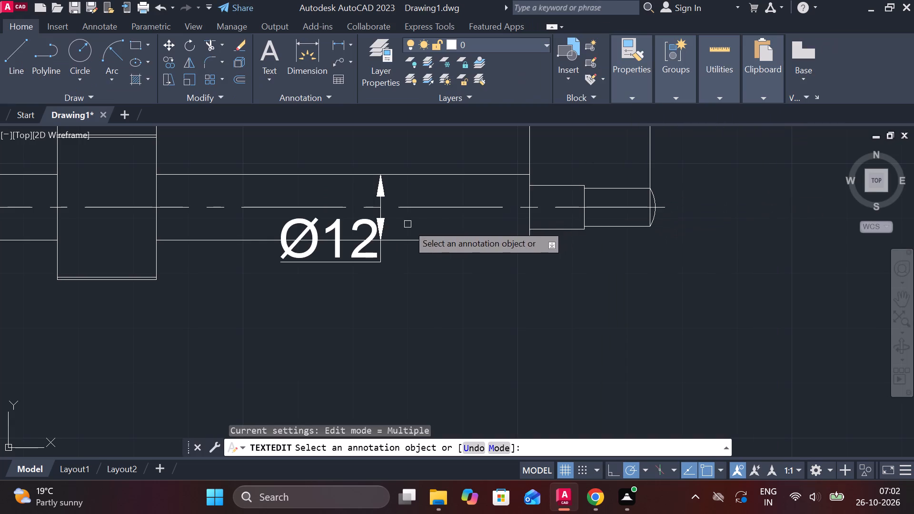
key("Escape")
Move the long shaft's diameter dimension text to just below the shaft outline.
left_click(383, 227)
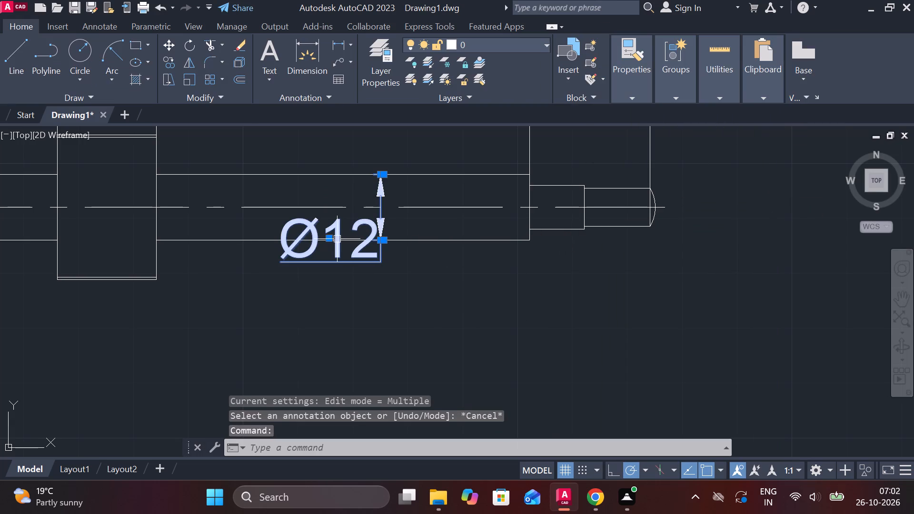
left_click(330, 239)
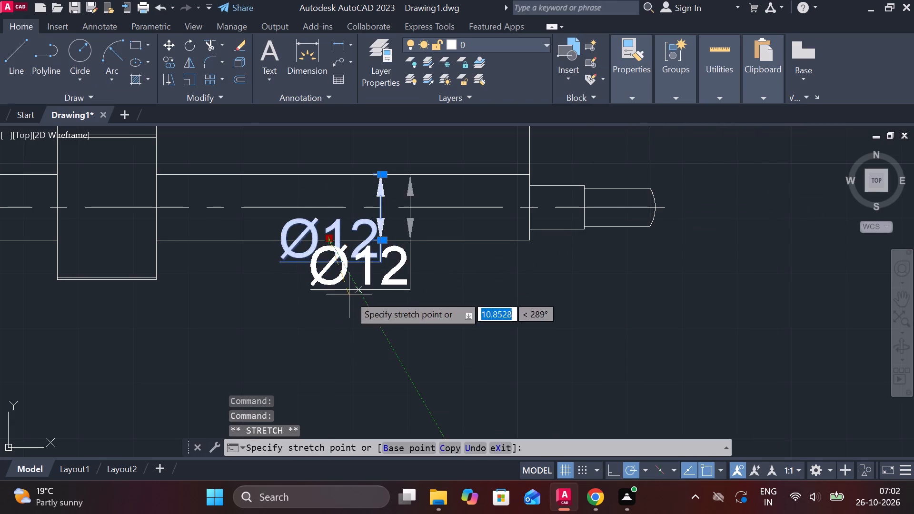
left_click(330, 295)
key("Escape")
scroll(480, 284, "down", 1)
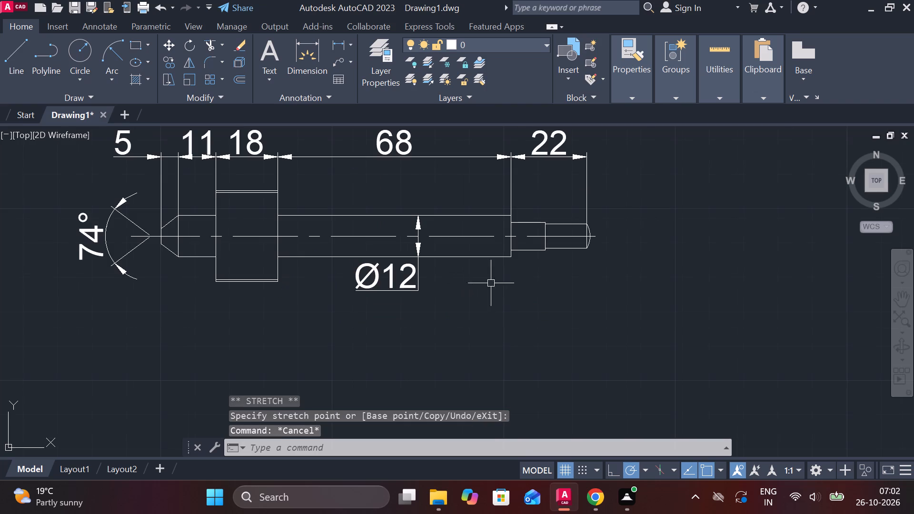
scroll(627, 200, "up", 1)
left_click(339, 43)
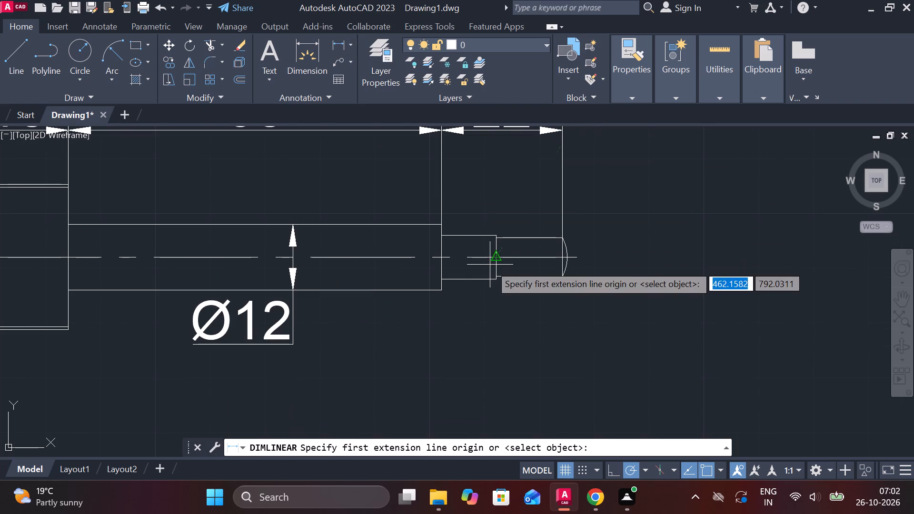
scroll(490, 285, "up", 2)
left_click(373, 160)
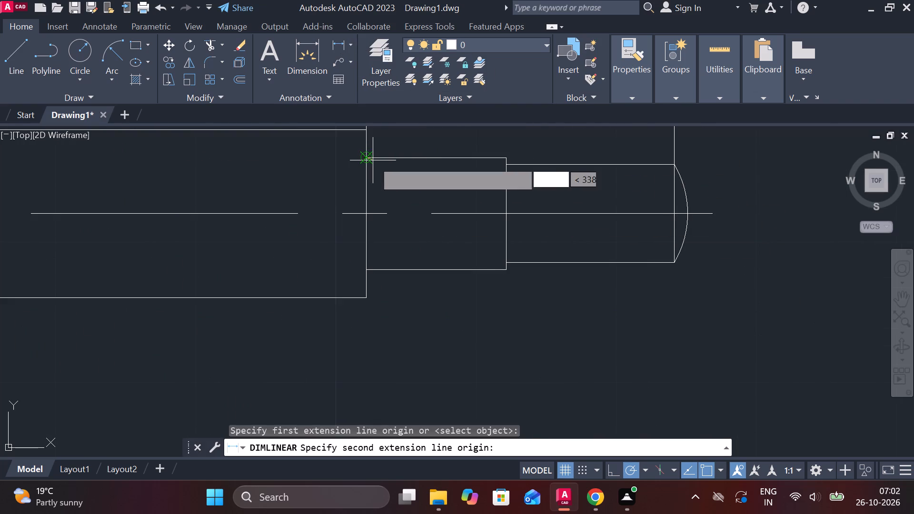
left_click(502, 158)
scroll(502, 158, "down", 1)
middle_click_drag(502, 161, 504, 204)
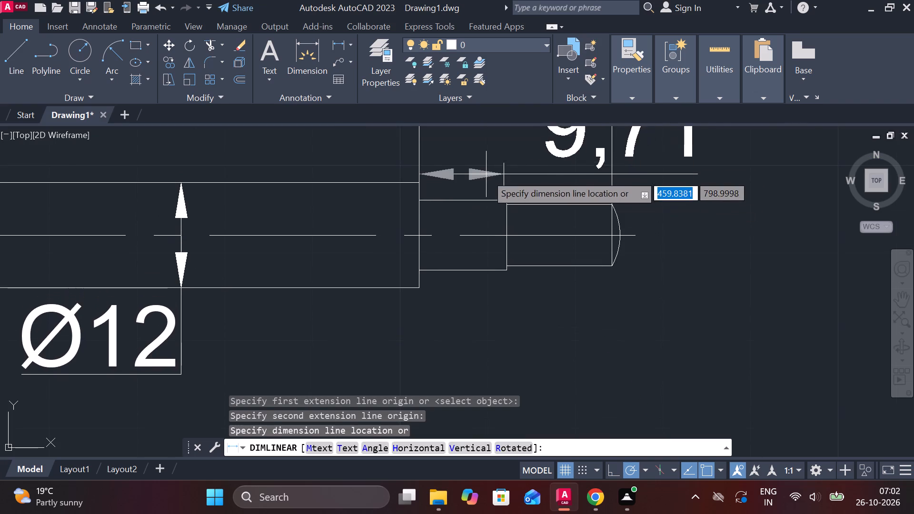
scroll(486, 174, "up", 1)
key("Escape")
Add a linear dimension for the length of the first reduced section after the long shaft, between the spindle and the upper dimension row.
key("space")
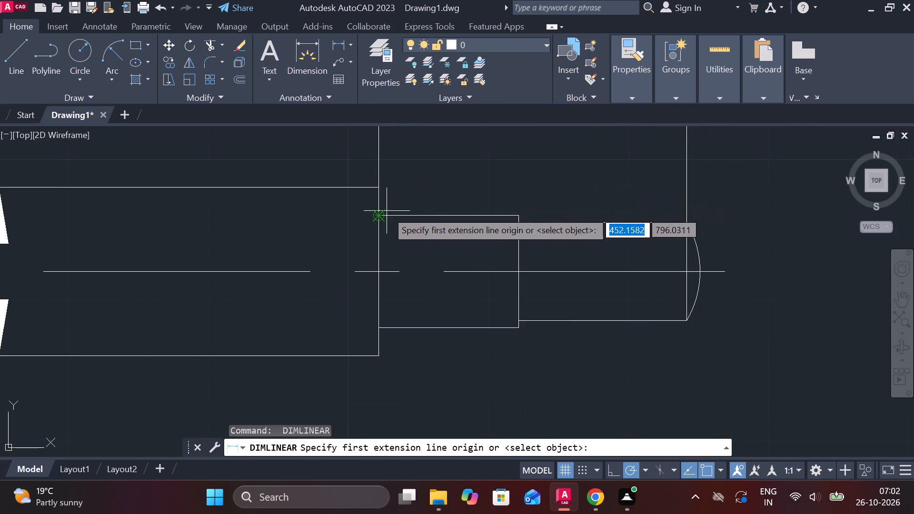
left_click(387, 211)
scroll(522, 208, "up", 2)
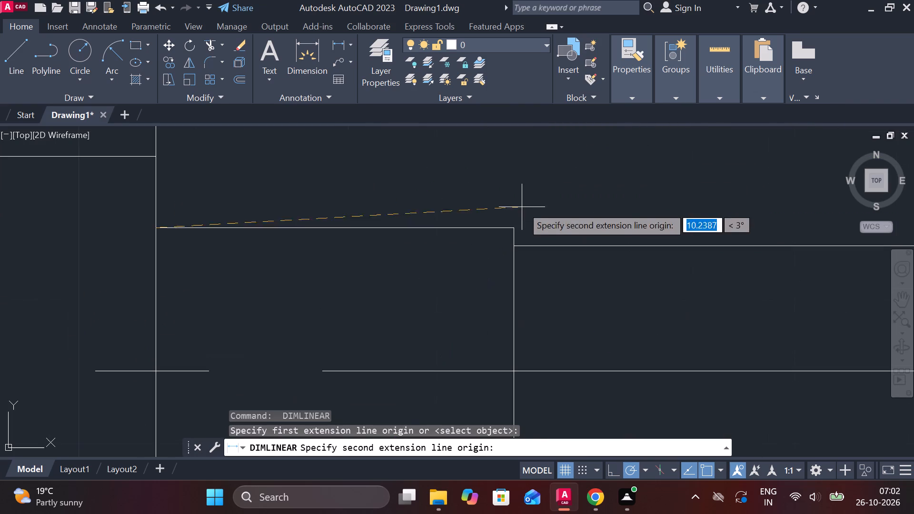
left_click(516, 228)
scroll(529, 221, "down", 2)
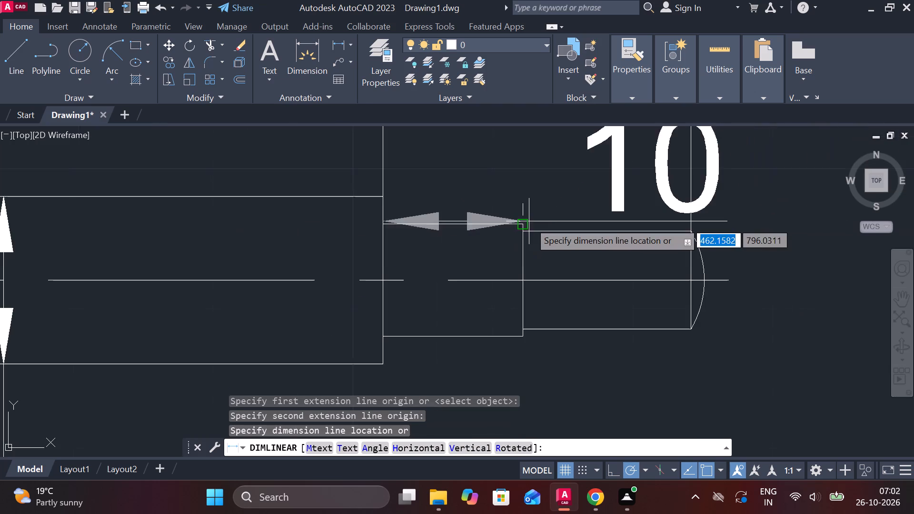
scroll(513, 187, "down", 1)
middle_click_drag(513, 187, 520, 247)
scroll(525, 227, "down", 1)
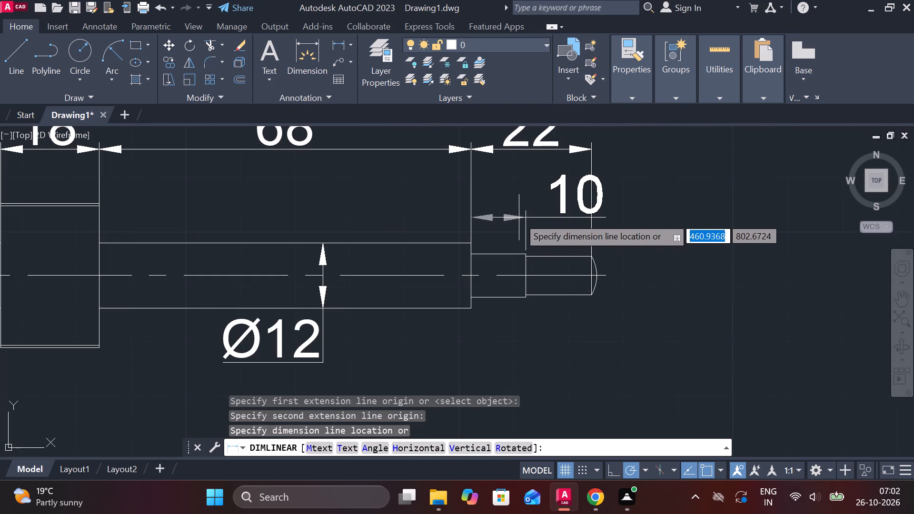
left_click(517, 216)
Move the text of the first reduced section's length dimension to the other side, above the long shaft section.
left_click(583, 191)
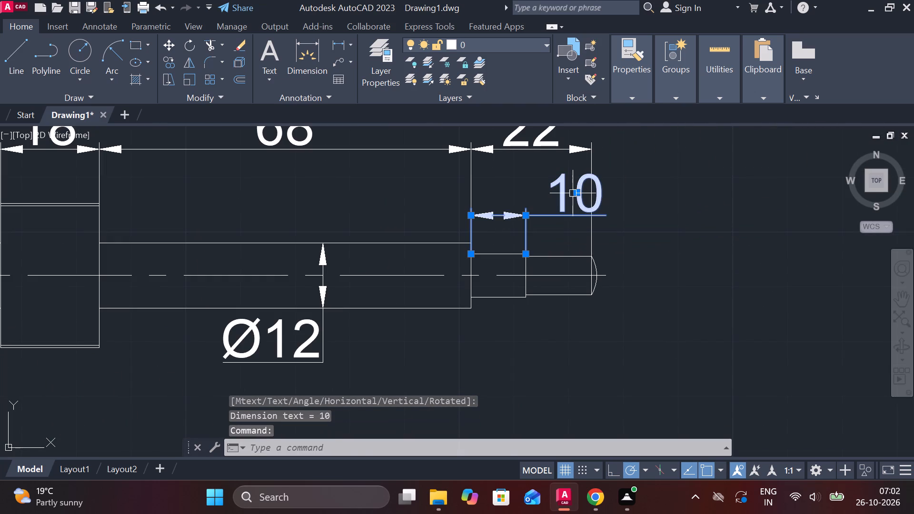
left_click(577, 194)
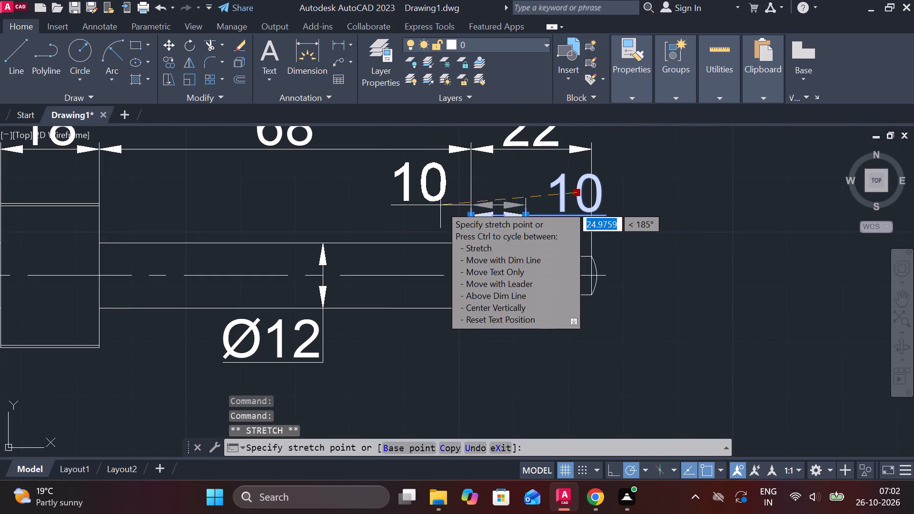
left_click(440, 217)
key("Escape")
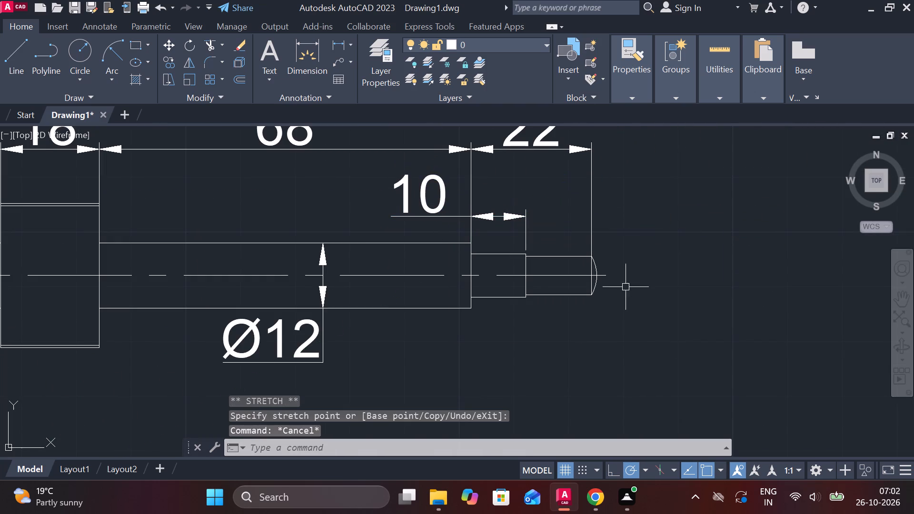
Add a vertical linear dimension across the smallest end section's diameter, placed beyond the domed tip.
left_click(342, 44)
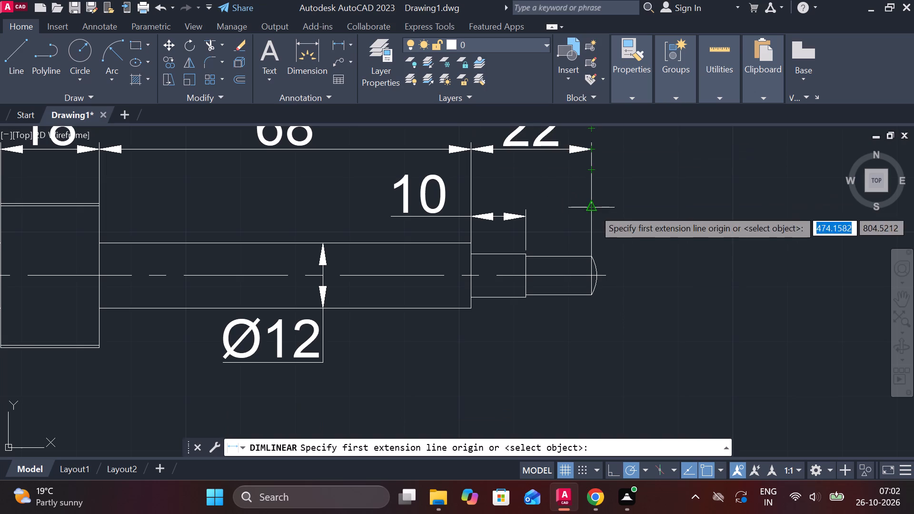
left_click(595, 250)
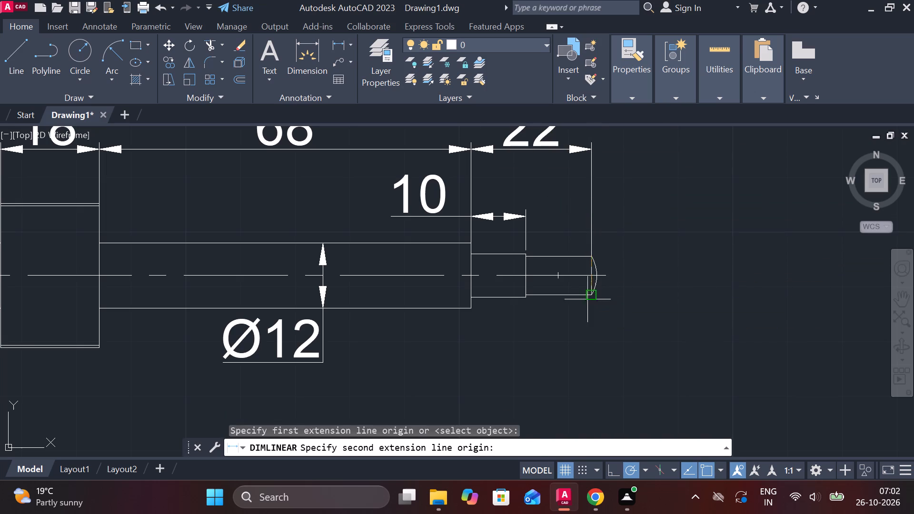
left_click(587, 299)
left_click(650, 280)
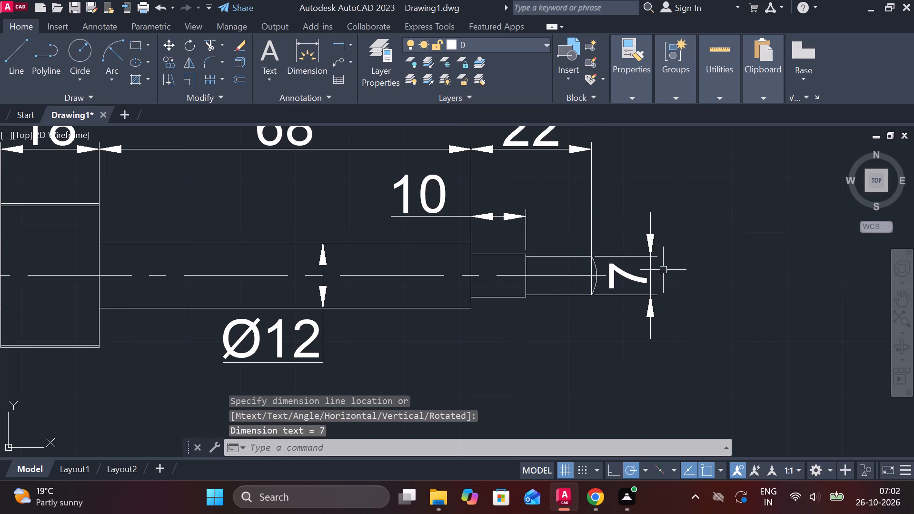
key("Escape")
Add the thread prefix M before the value in the smallest end section's diameter dimension text.
double_click(644, 276)
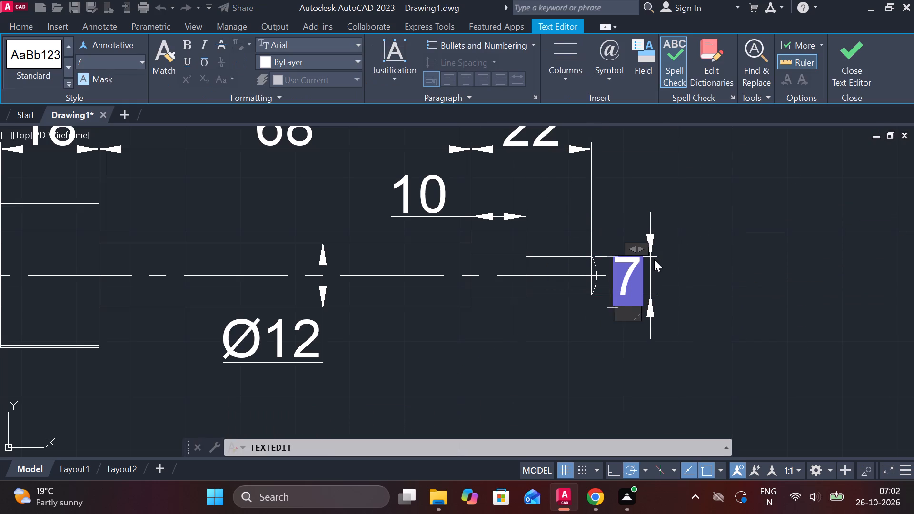
key("m")
key("BackSpace")
key("m")
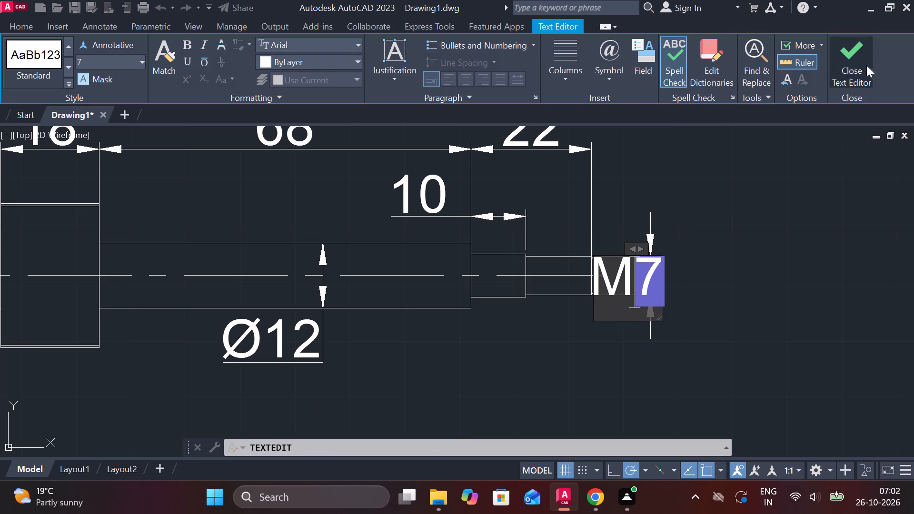
left_click(845, 65)
middle_click_drag(666, 305, 626, 256)
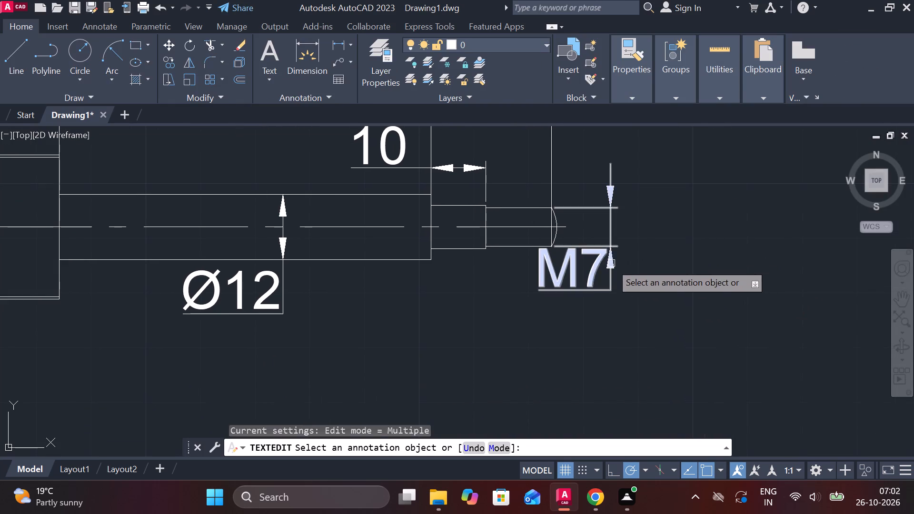
key("Escape")
Move the M7 dimension closer to the domed tip, with its text below the end section.
left_click(606, 258)
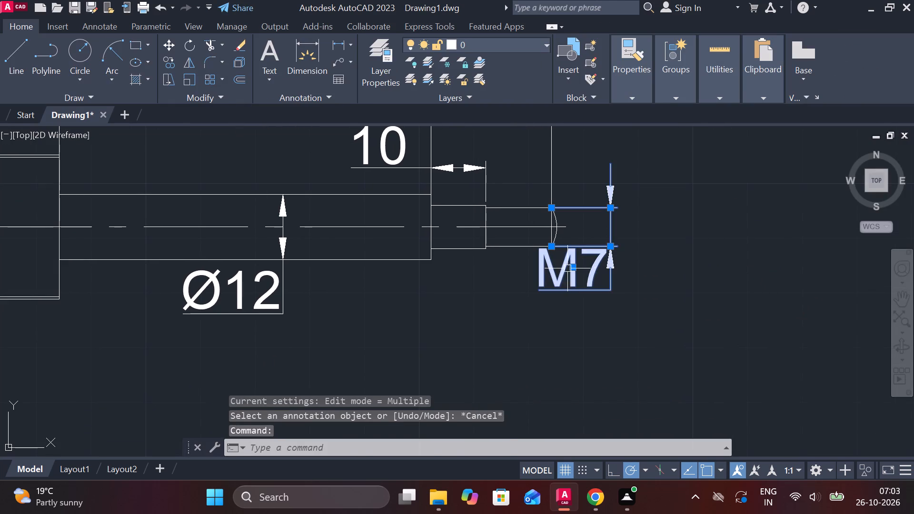
left_click(574, 268)
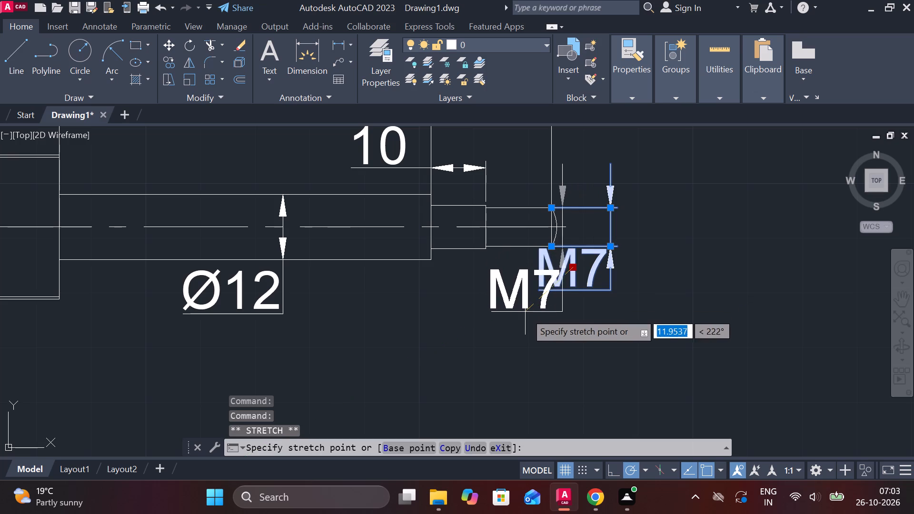
left_click(526, 313)
key("Escape")
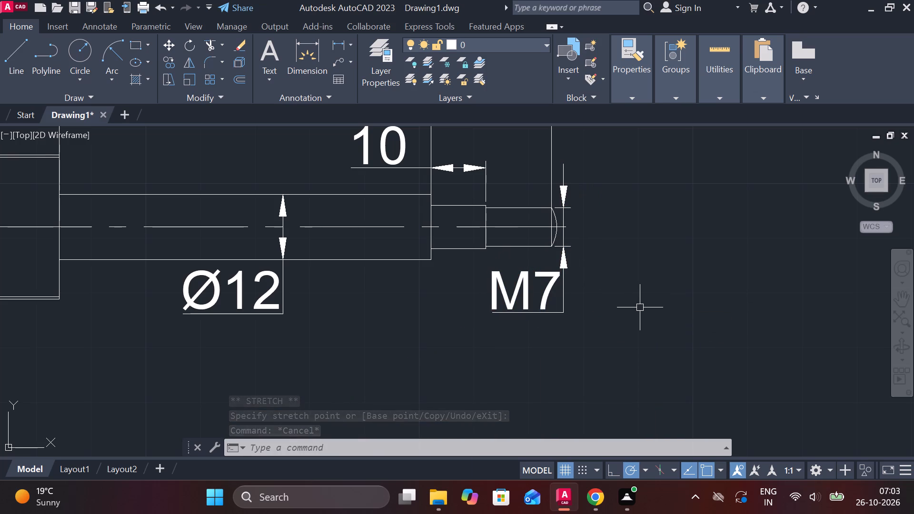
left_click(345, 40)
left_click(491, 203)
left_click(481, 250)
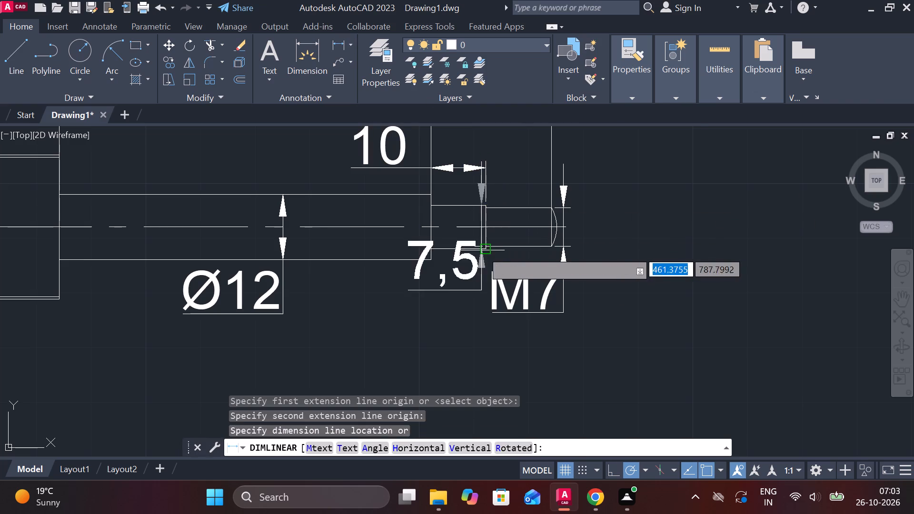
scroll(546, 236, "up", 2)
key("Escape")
Add a vertical linear dimension across the first reduced section's diameter, placed beyond the M7 dimension at the domed tip end.
key("space")
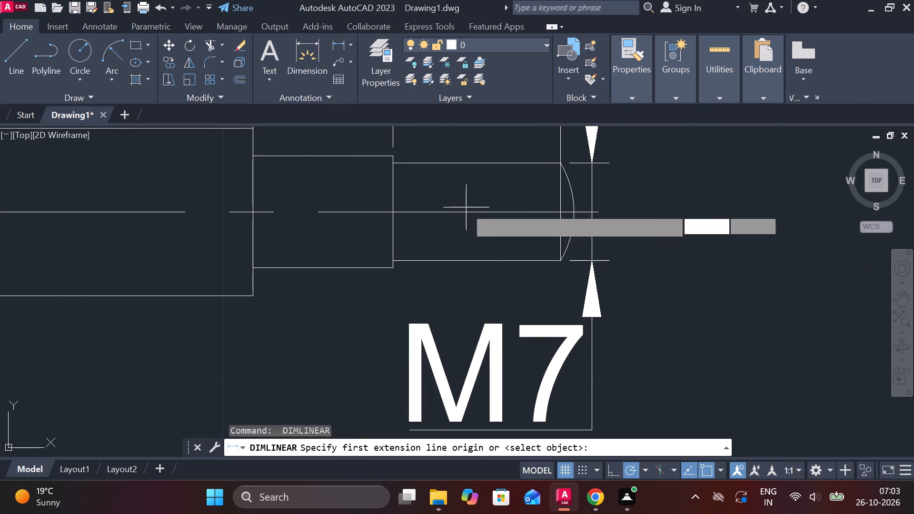
left_click(390, 157)
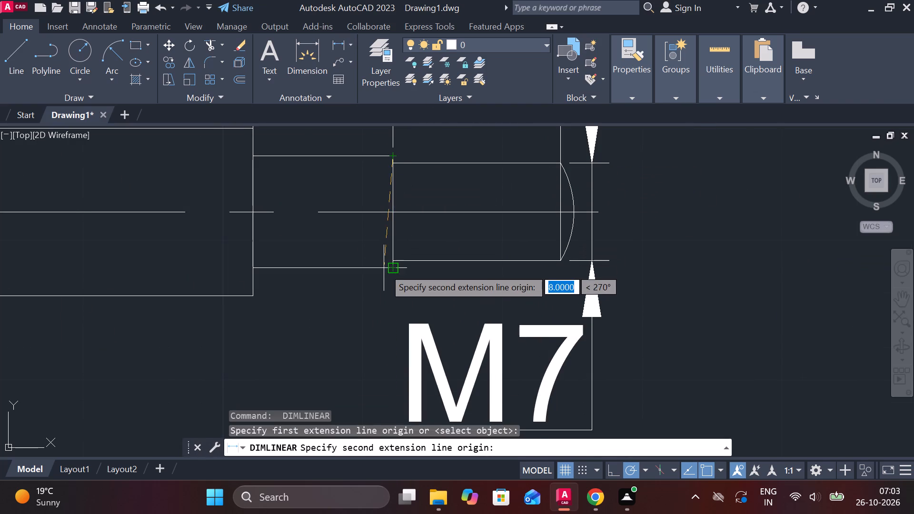
left_click(389, 271)
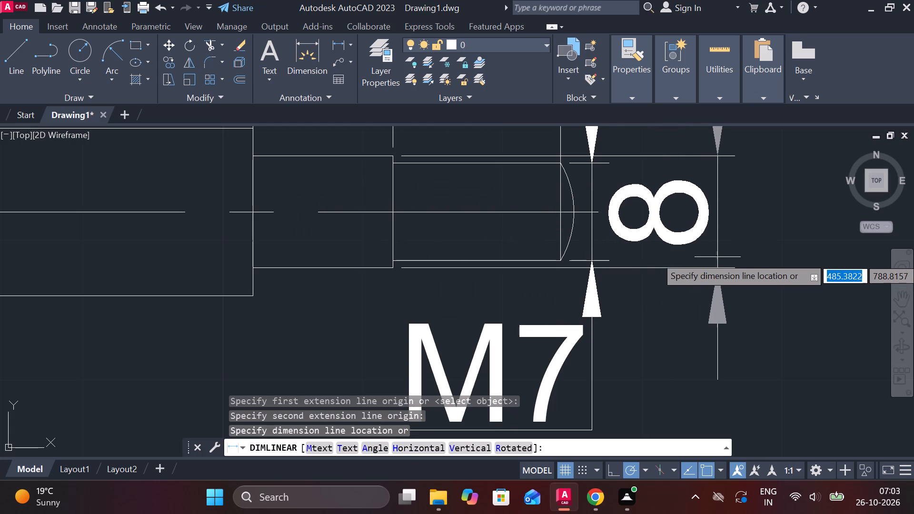
left_click(730, 255)
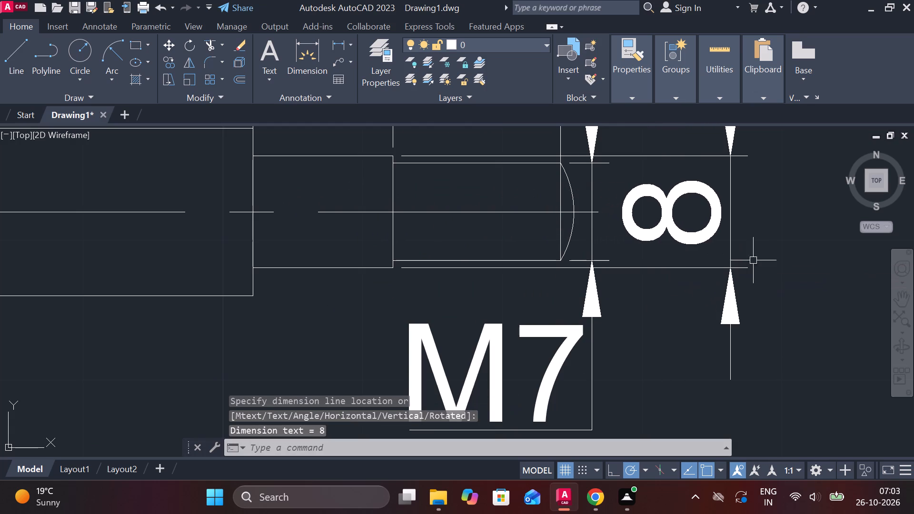
Add a multileader pointing to the lower edge of the long shaft, with the text 9 at text height 15.
scroll(760, 262, "down", 4)
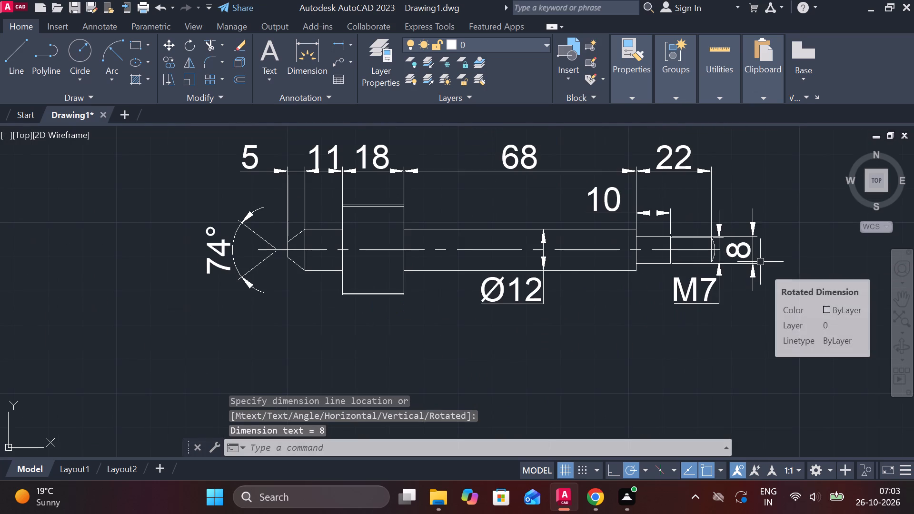
middle_click(760, 262)
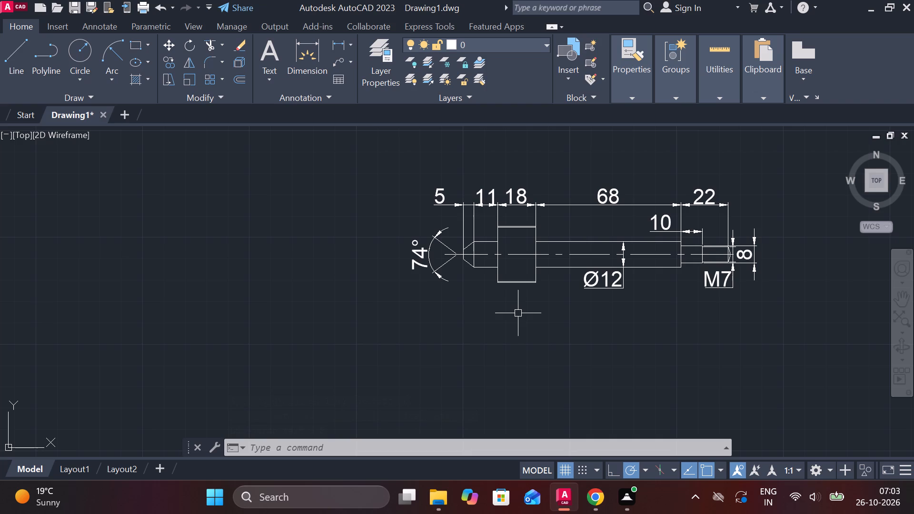
left_click(343, 61)
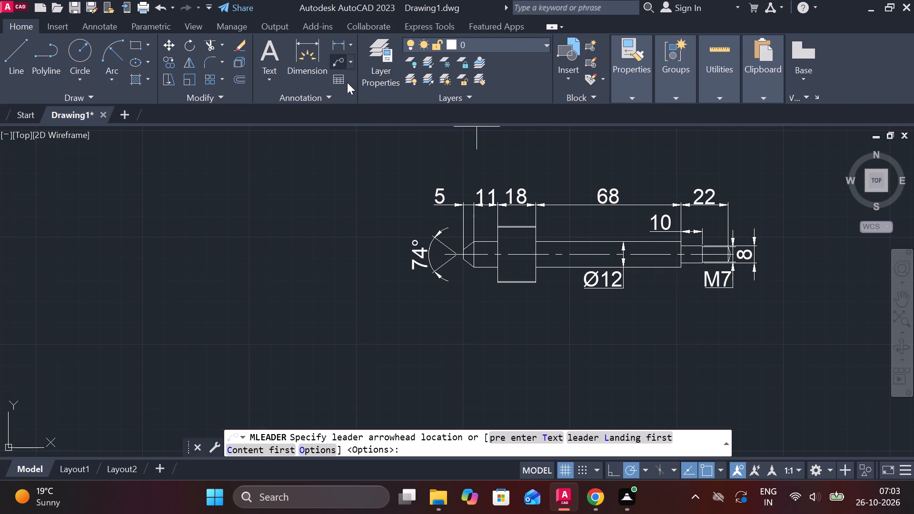
left_click(561, 271)
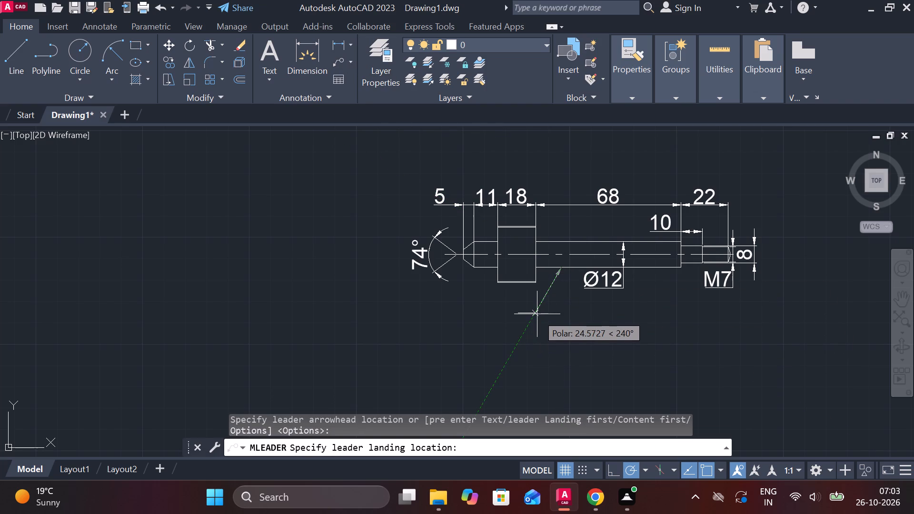
left_click(537, 314)
left_click(107, 56)
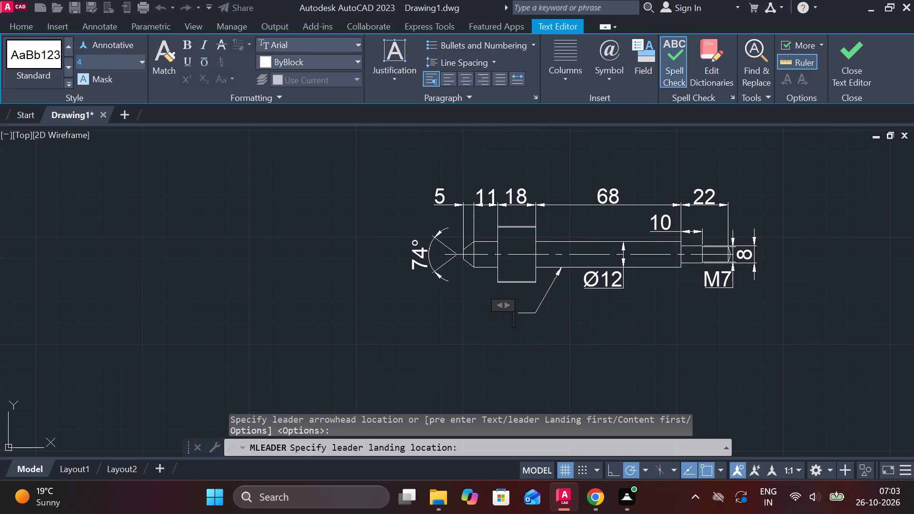
type("15")
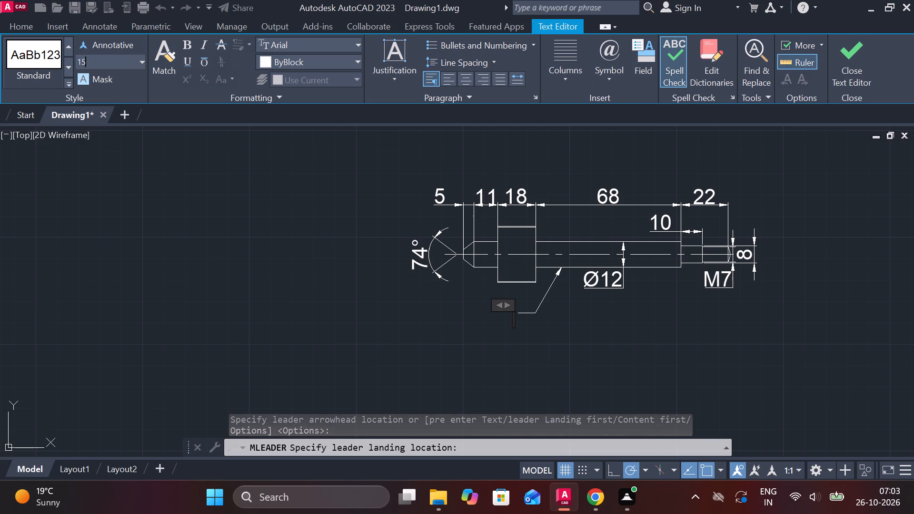
key("Return")
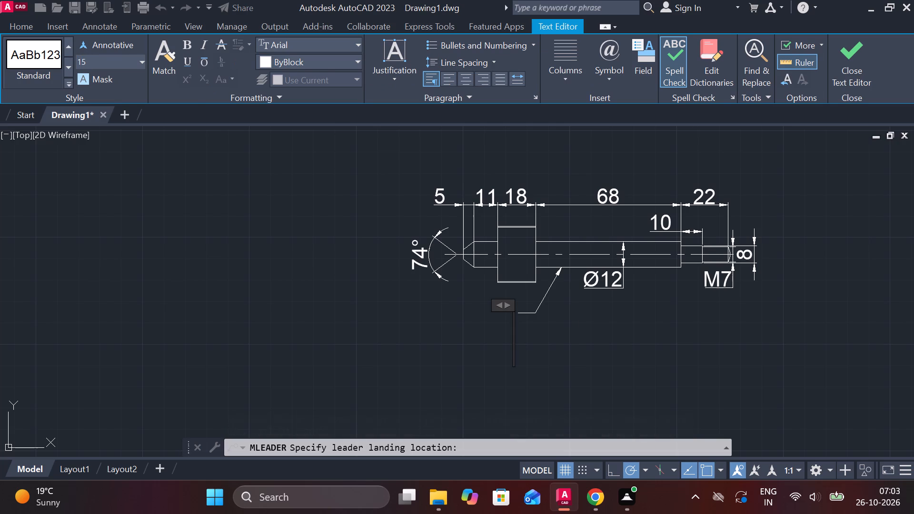
key("9")
left_click(846, 69)
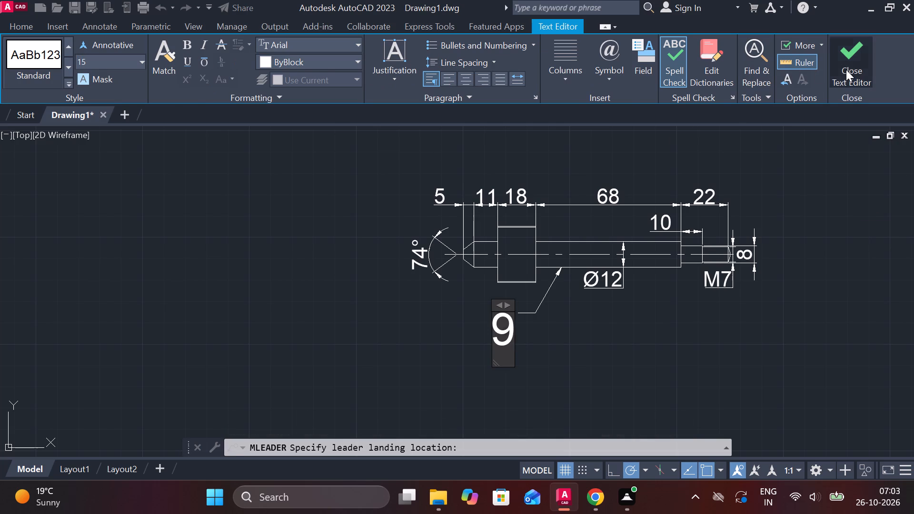
scroll(688, 239, "down", 1)
left_click(510, 193)
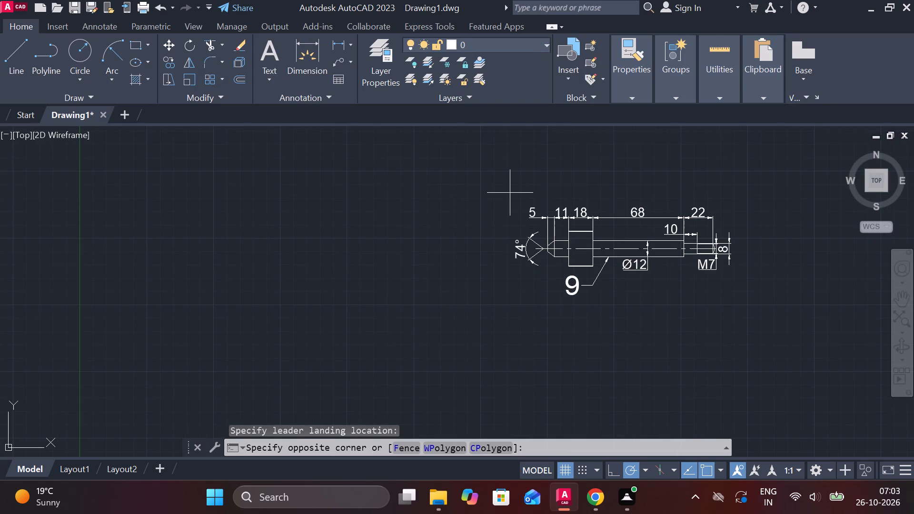
key("Escape")
Draw a closed rectangle of lines, 7 wide and 16 high, in the empty space beyond the spindle's domed tip.
middle_click_drag(755, 320, 727, 318)
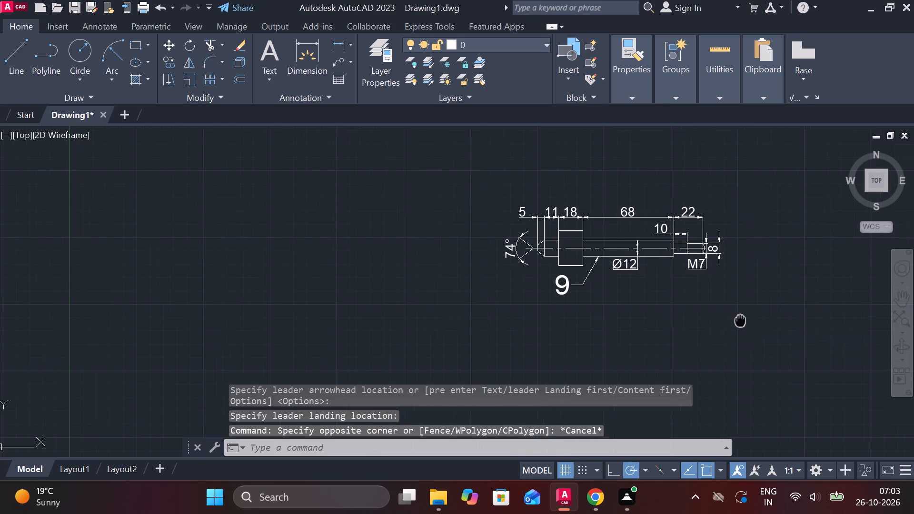
middle_click_drag(727, 318, 633, 289)
scroll(621, 286, "down", 1)
middle_click_drag(681, 358, 615, 296)
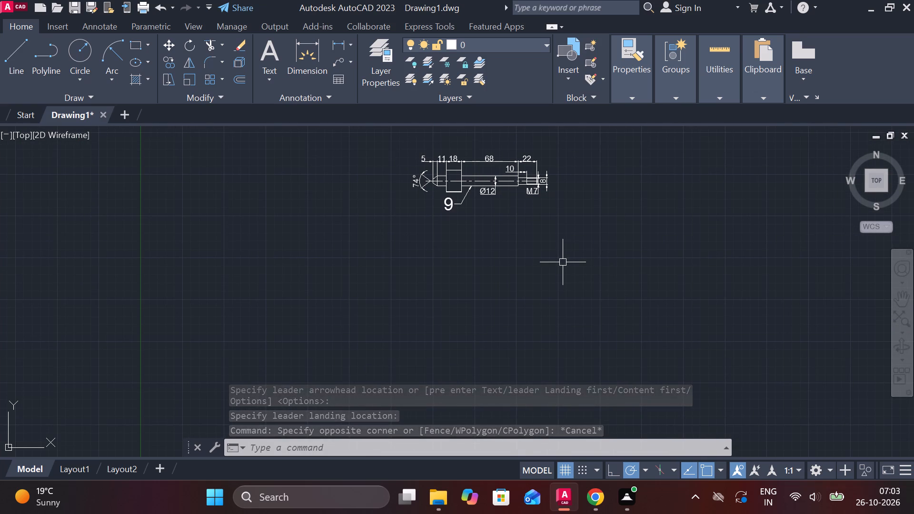
scroll(548, 251, "up", 1)
middle_click_drag(493, 223, 332, 322)
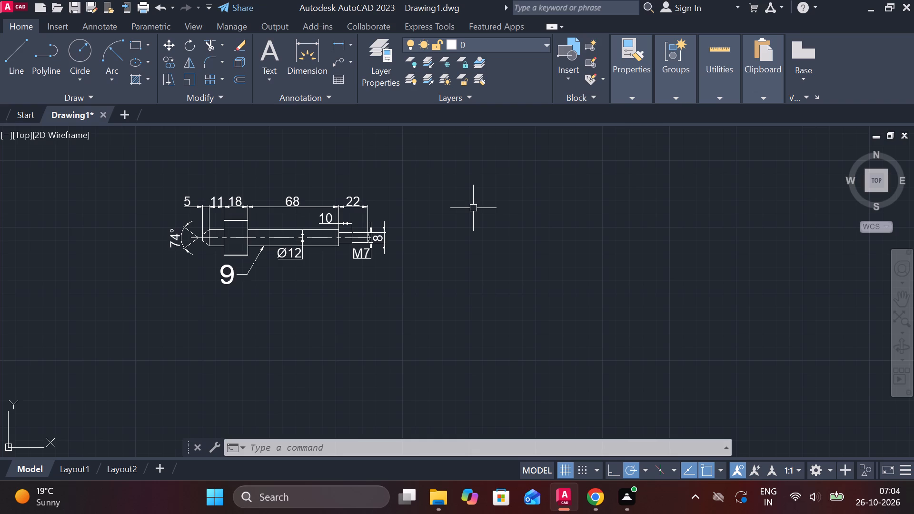
scroll(487, 231, "up", 1)
middle_click_drag(483, 232, 409, 276)
key("l")
key("Return")
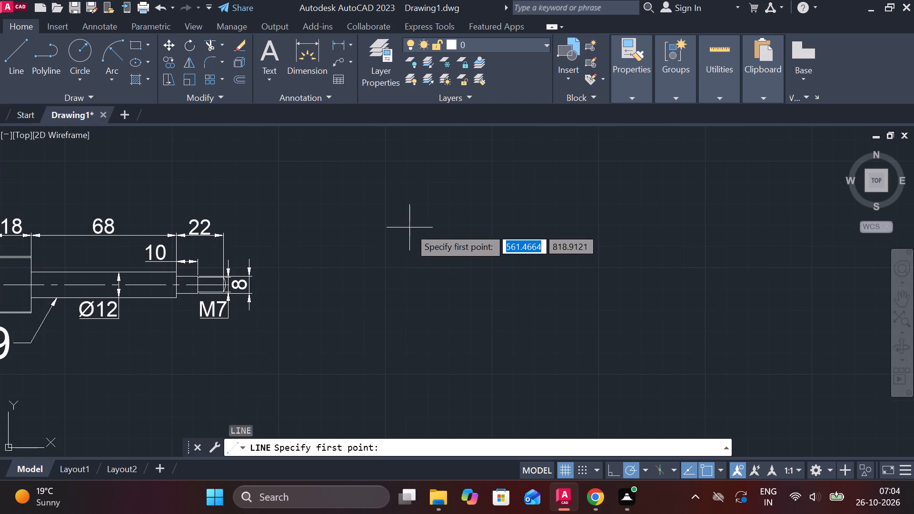
left_click(409, 227)
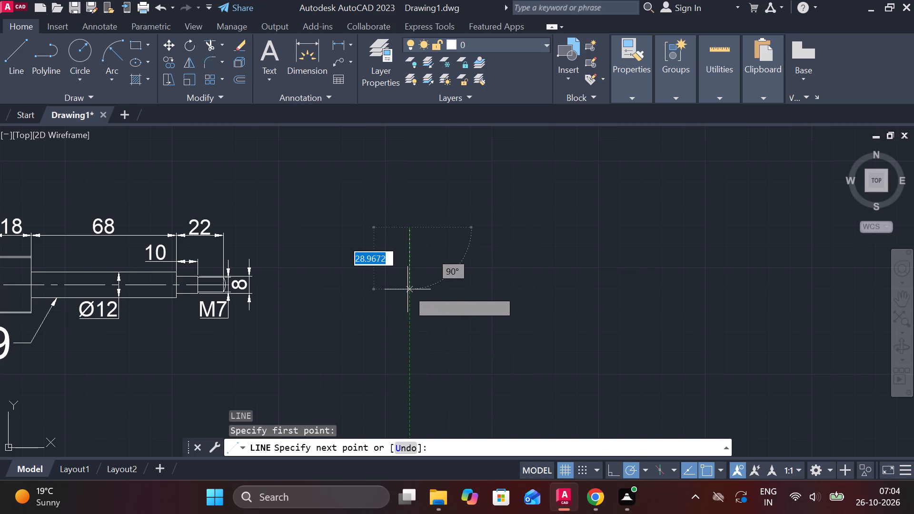
key("1")
type("6")
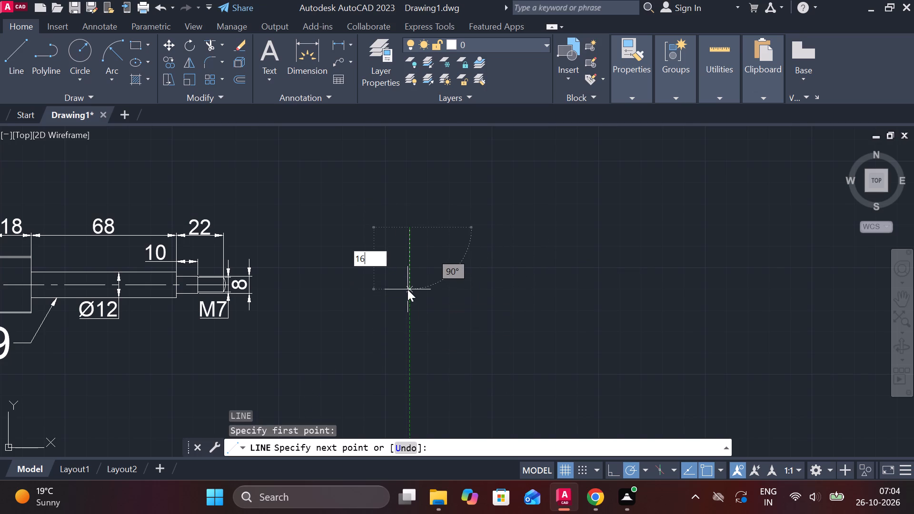
key("space")
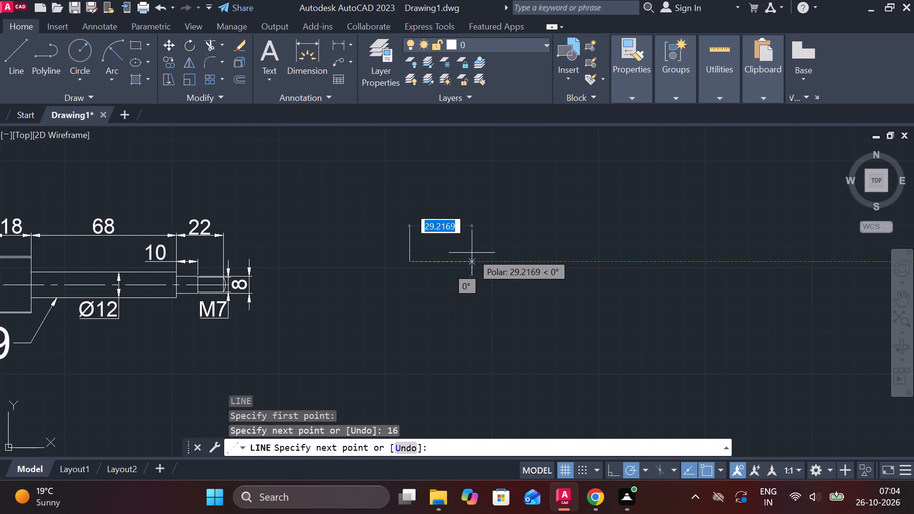
type("7")
key("space")
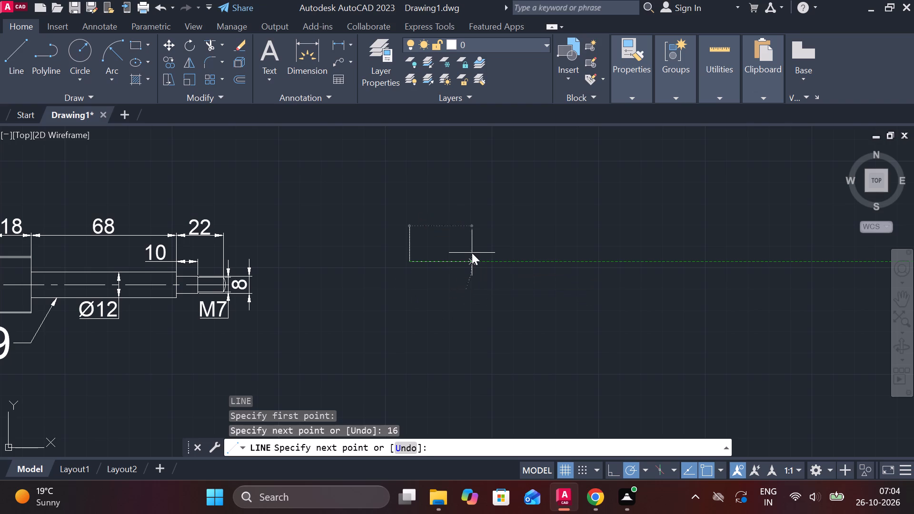
scroll(415, 217, "up", 2)
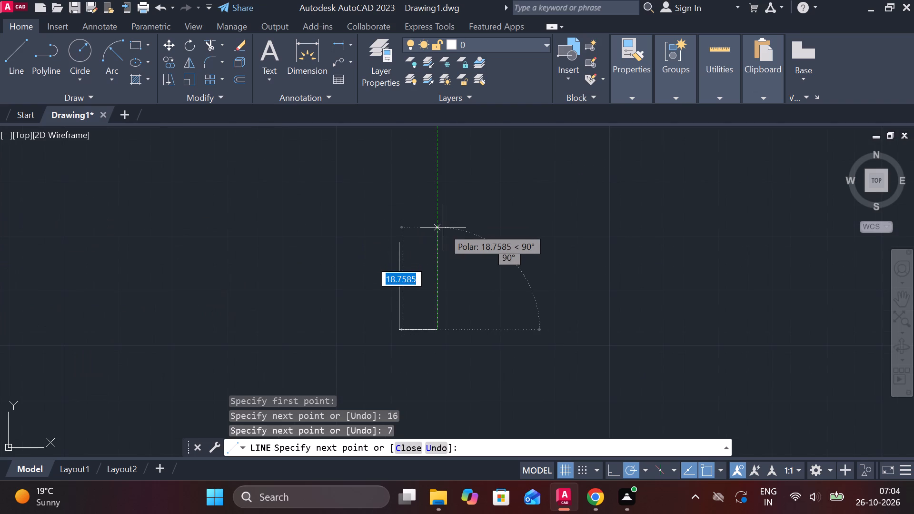
type("16")
key("space")
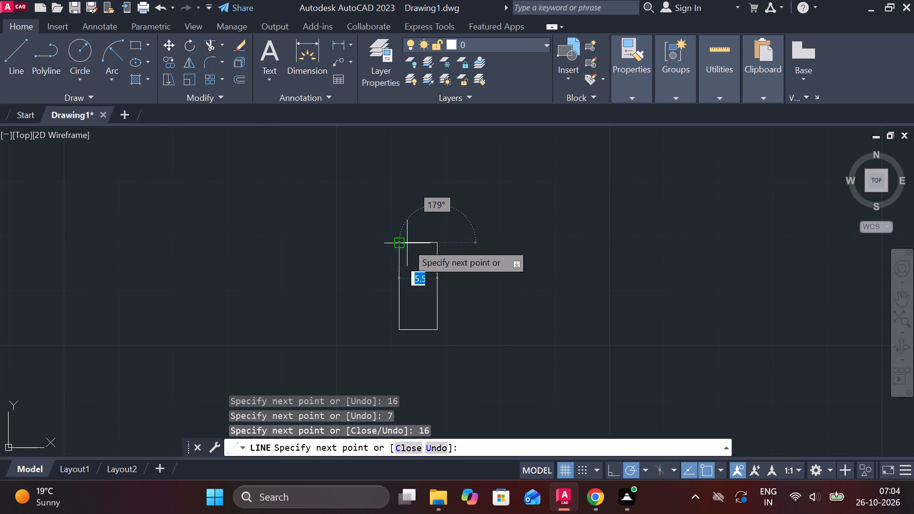
left_click(407, 243)
key("Escape")
Draw a horizontal line across the rectangle between the midpoints of its two long sides.
key("l")
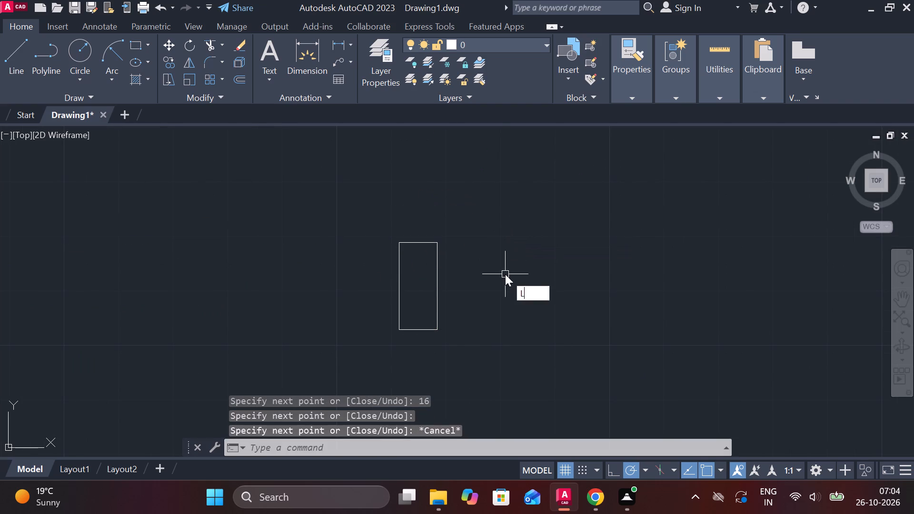
key("Return")
left_click(402, 283)
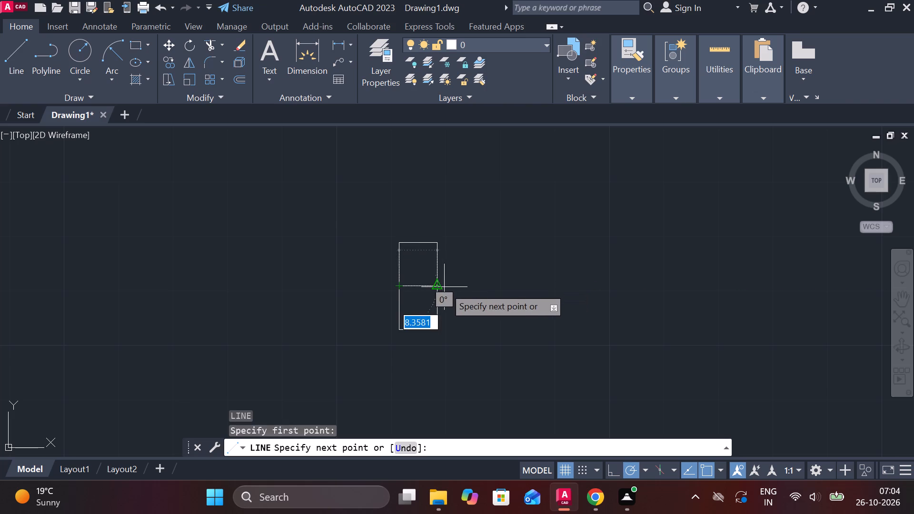
left_click(437, 281)
key("Escape")
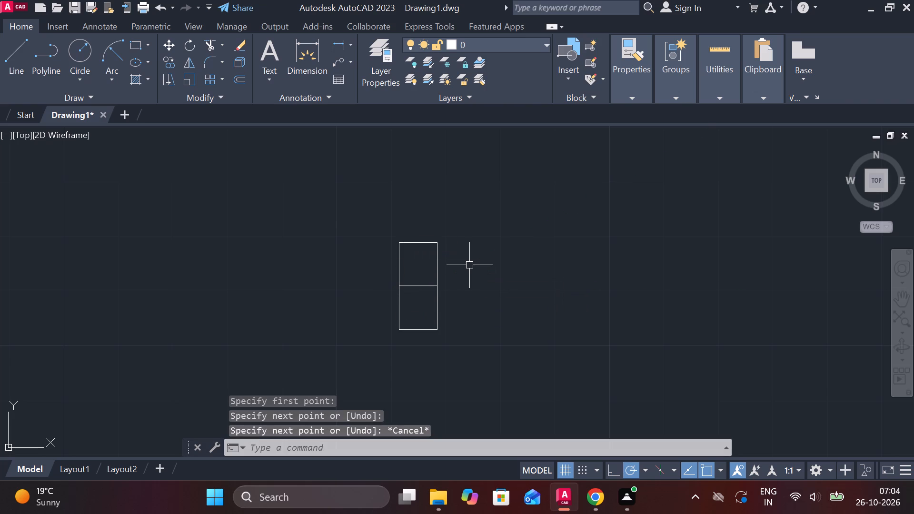
Offset the rectangle's top and bottom edges inward by 4 each.
left_click(430, 241)
key("o")
key("Return")
key("Return")
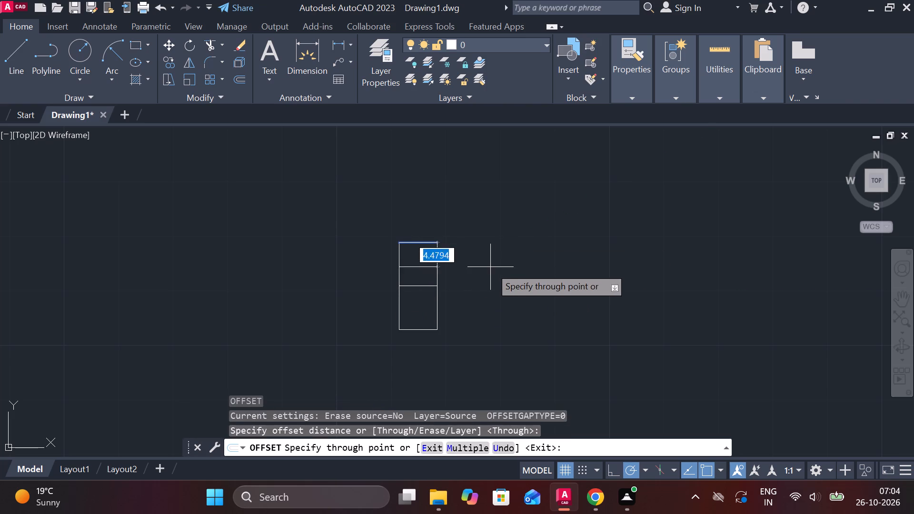
type("4")
key("space")
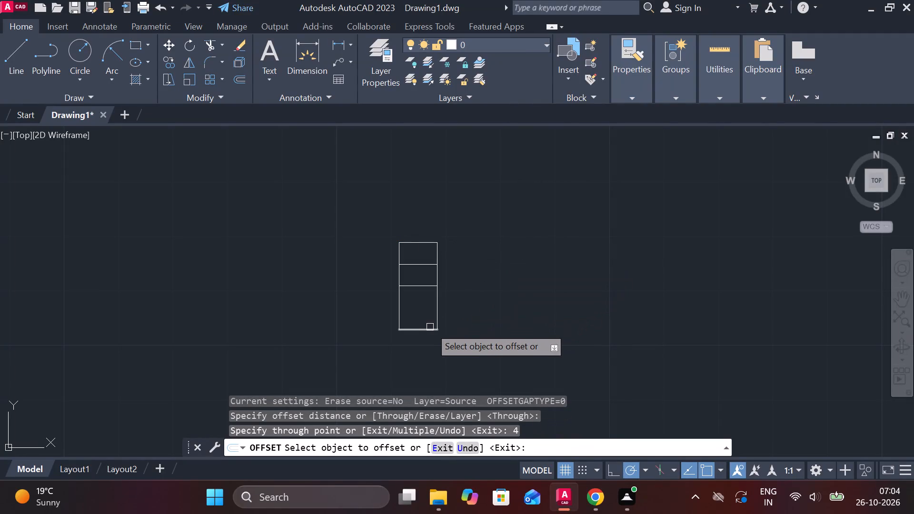
left_click(429, 333)
type("4")
key("space")
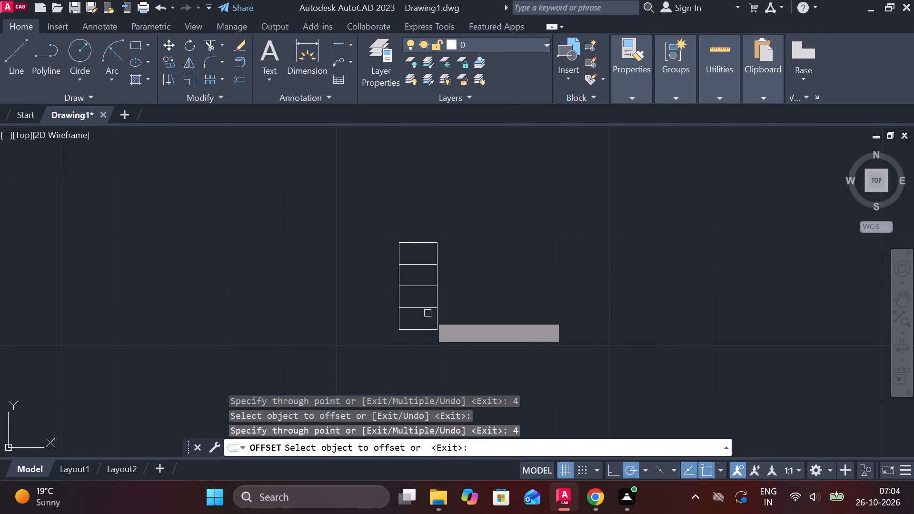
scroll(415, 291, "up", 2)
key("Escape")
Offset the rectangle's left edge inward by 1.
left_click(373, 306)
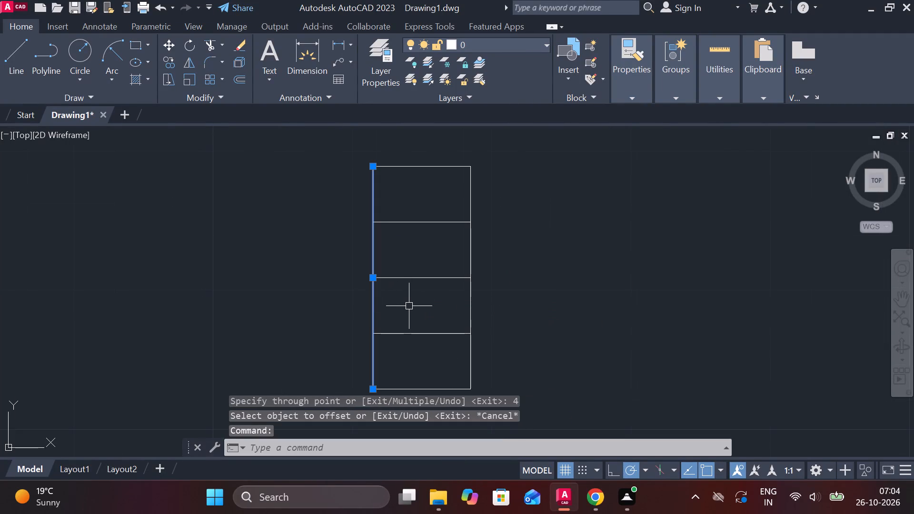
key("o")
key("Return")
key("Return")
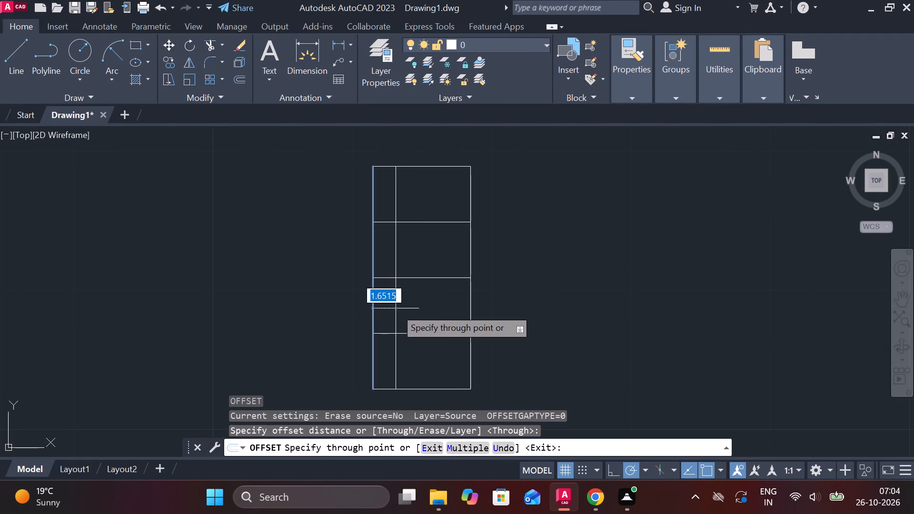
type("1")
key("space")
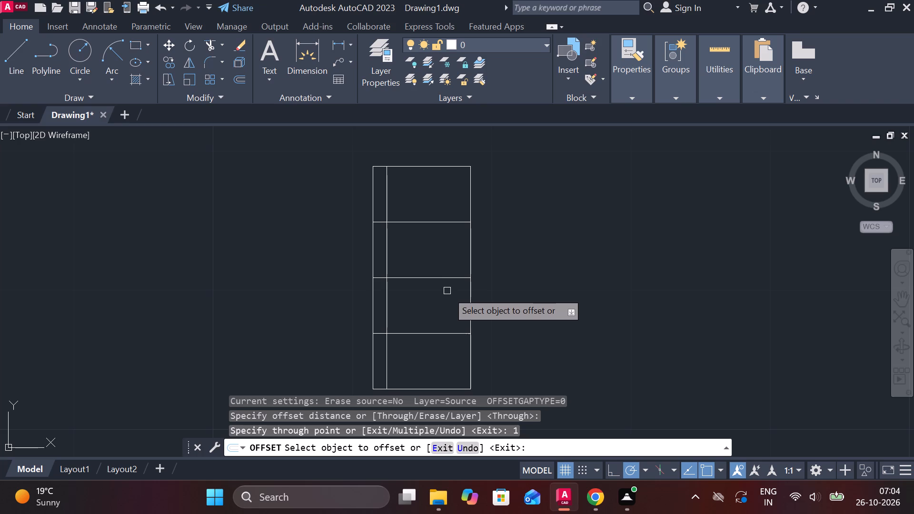
key("Escape")
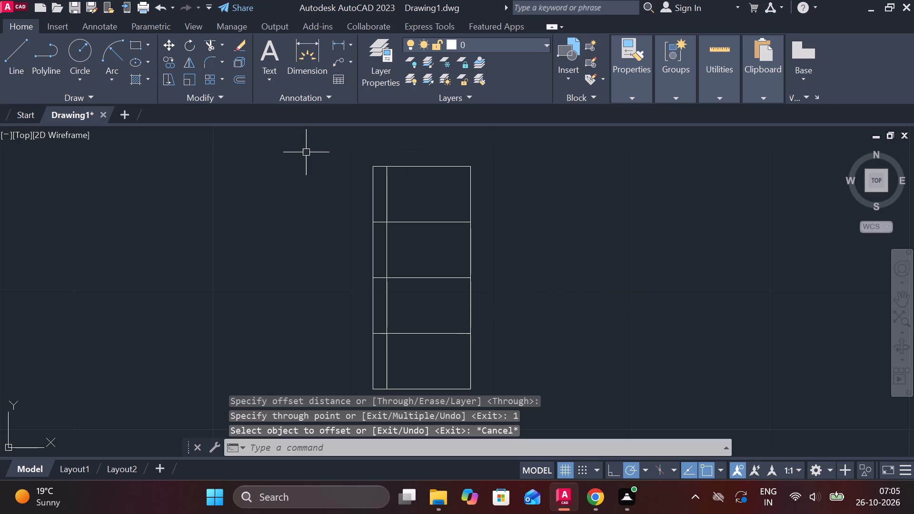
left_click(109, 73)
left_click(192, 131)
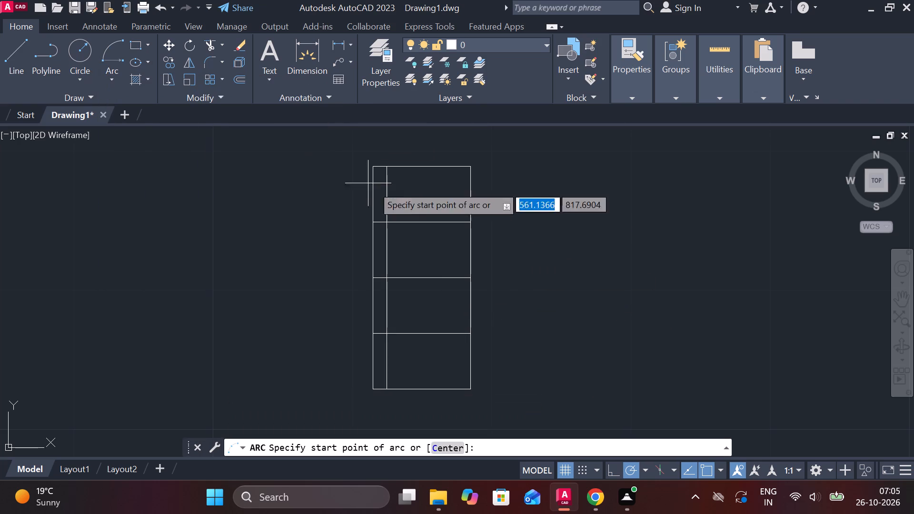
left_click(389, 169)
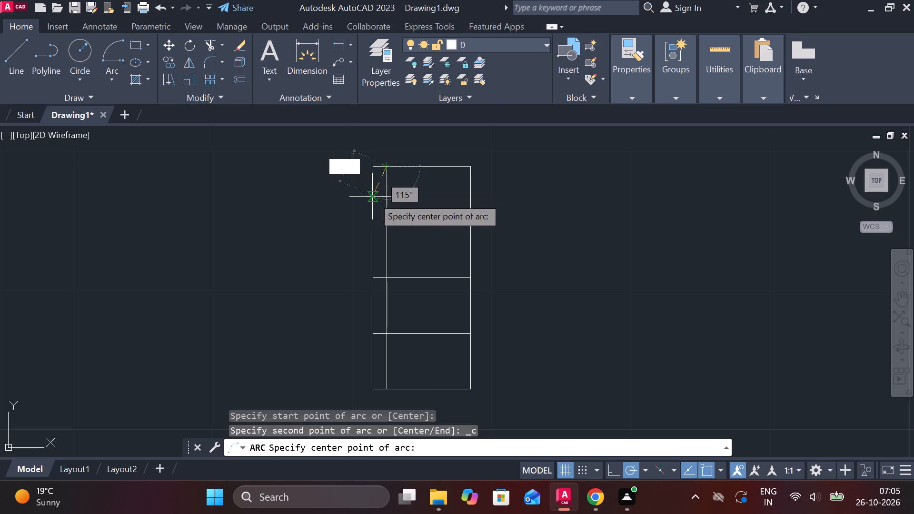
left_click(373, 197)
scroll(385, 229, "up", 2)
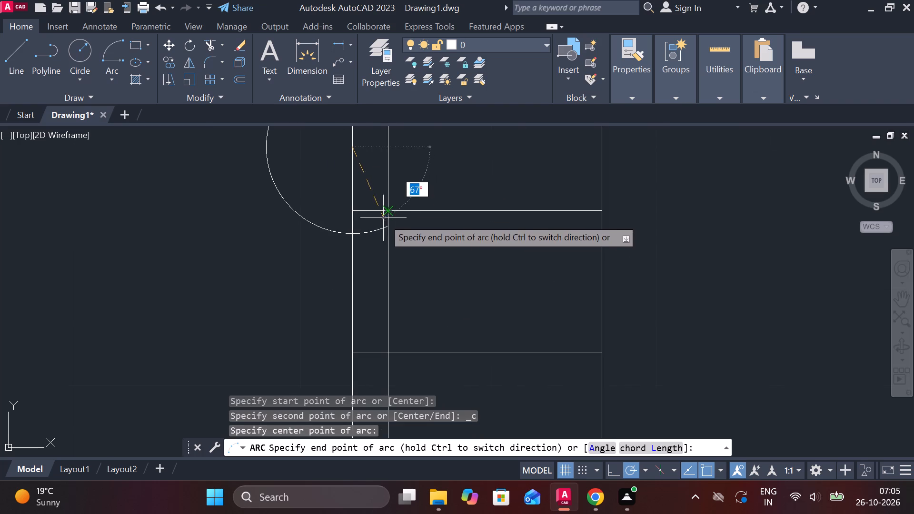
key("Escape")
Draw a three-point arc in the rectangle's top band, from the upper offset line to the top edge, bulging out to the left edge.
key("space")
left_click(389, 207)
scroll(389, 207, "down", 2)
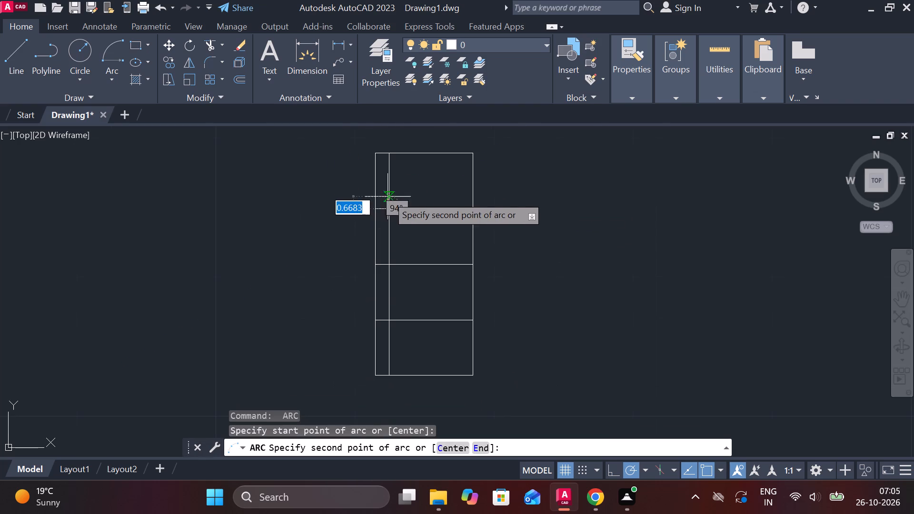
left_click(375, 185)
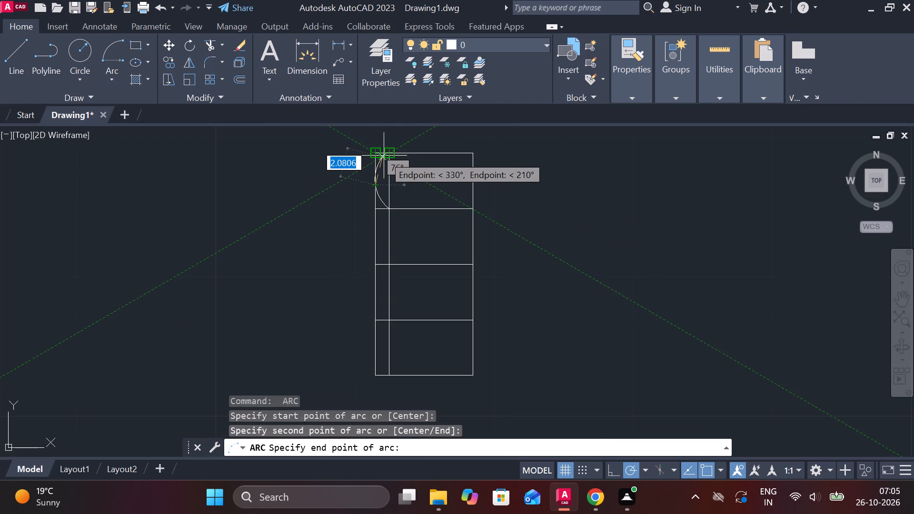
left_click(388, 152)
Draw a three-point arc spanning the two middle bands along the inner vertical line, passing through the centre line's end on the left edge.
scroll(400, 250, "up", 1)
key("space")
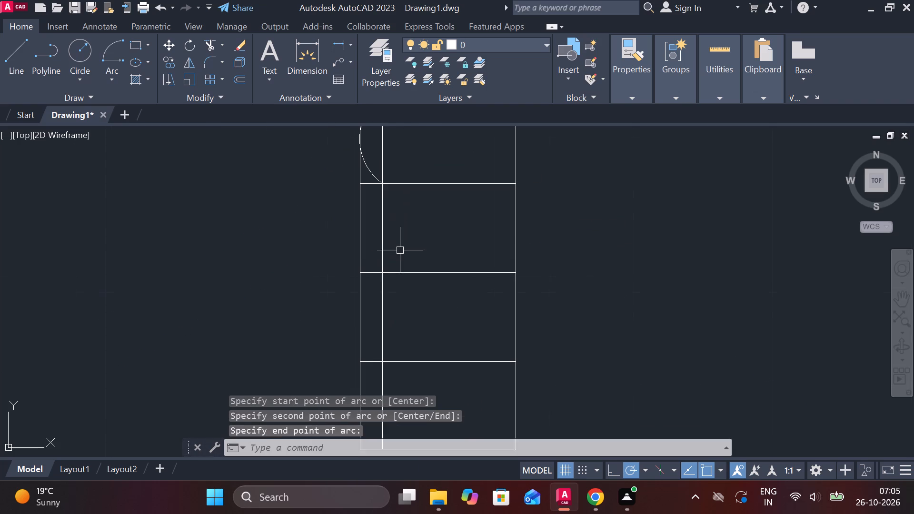
left_click(388, 183)
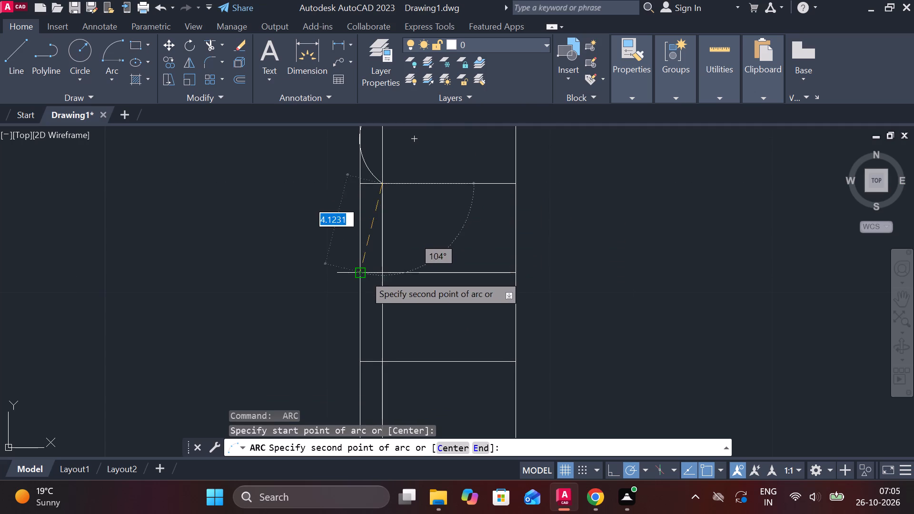
left_click(364, 275)
left_click(386, 364)
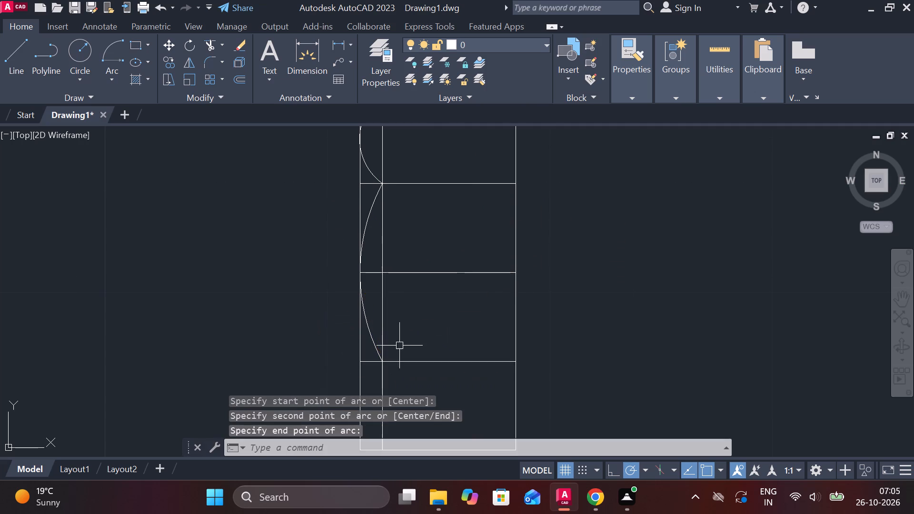
Draw a three-point arc in the rectangle's bottom band, from the lower offset line to the bottom edge, bulging out to the left edge.
scroll(401, 338, "down", 1)
middle_click_drag(402, 336, 407, 290)
scroll(405, 299, "up", 2)
key("space")
left_click(382, 320)
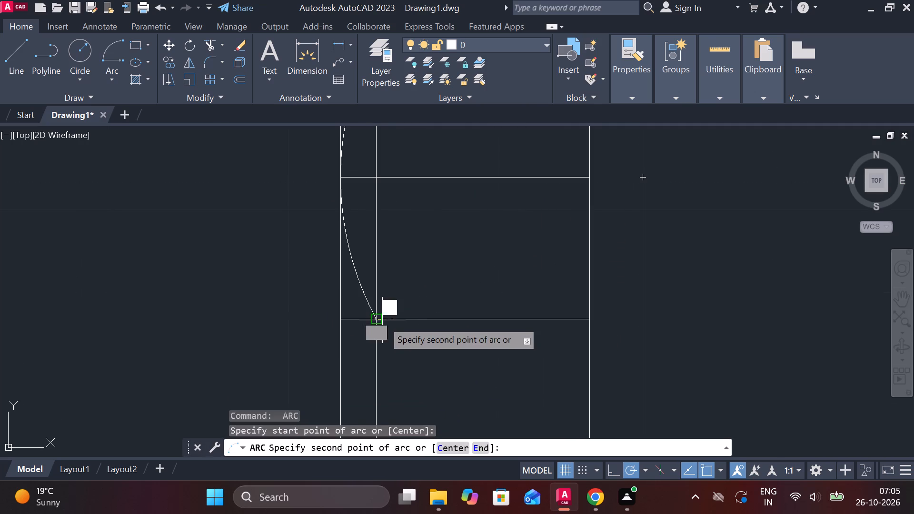
middle_click_drag(382, 321, 383, 227)
left_click(344, 296)
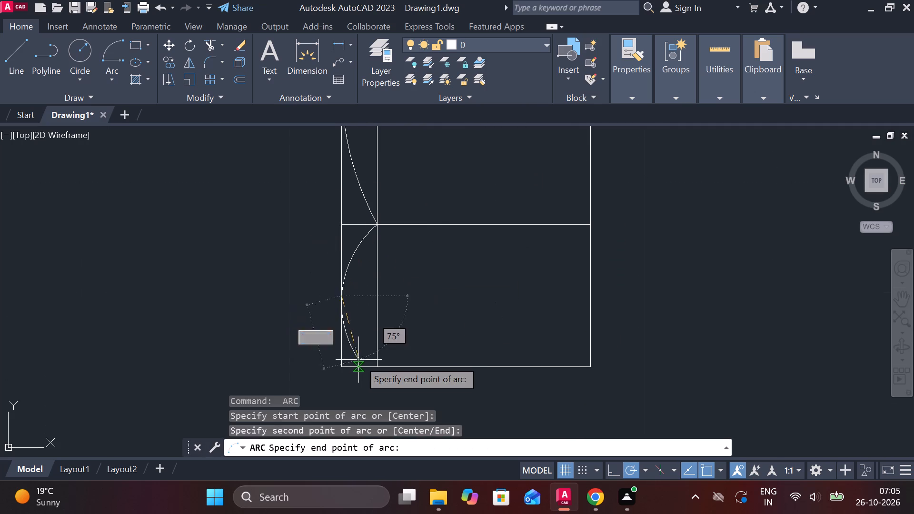
left_click(378, 371)
scroll(399, 328, "down", 2)
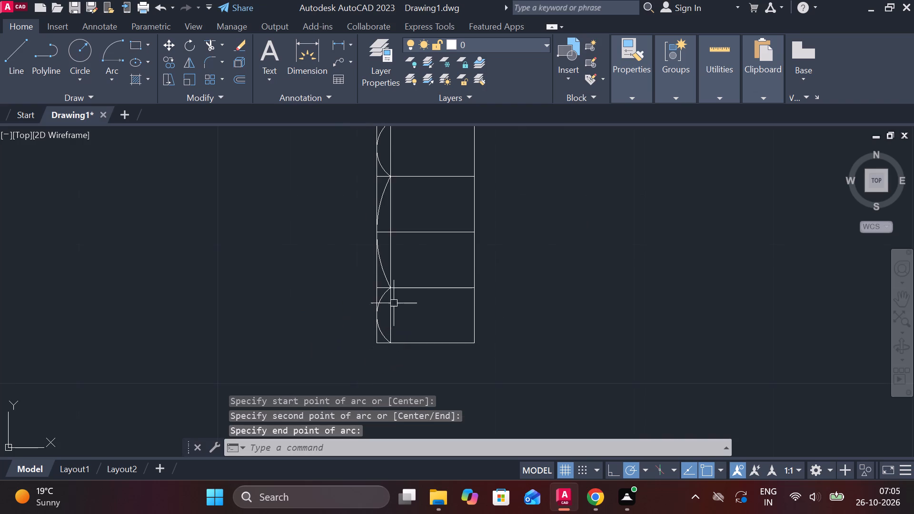
Mirror the three arcs about the rectangle's vertical centre axis, keeping the originals.
left_click(385, 272)
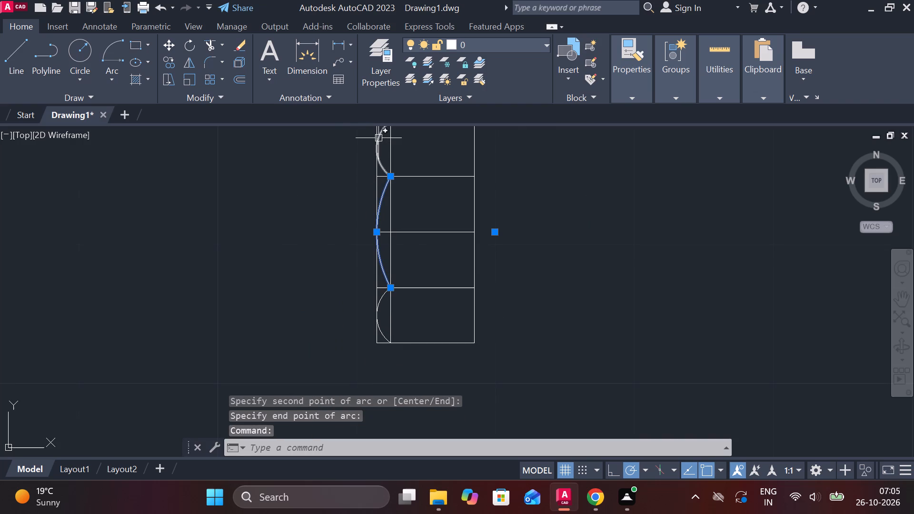
left_click(378, 137)
left_click(381, 303)
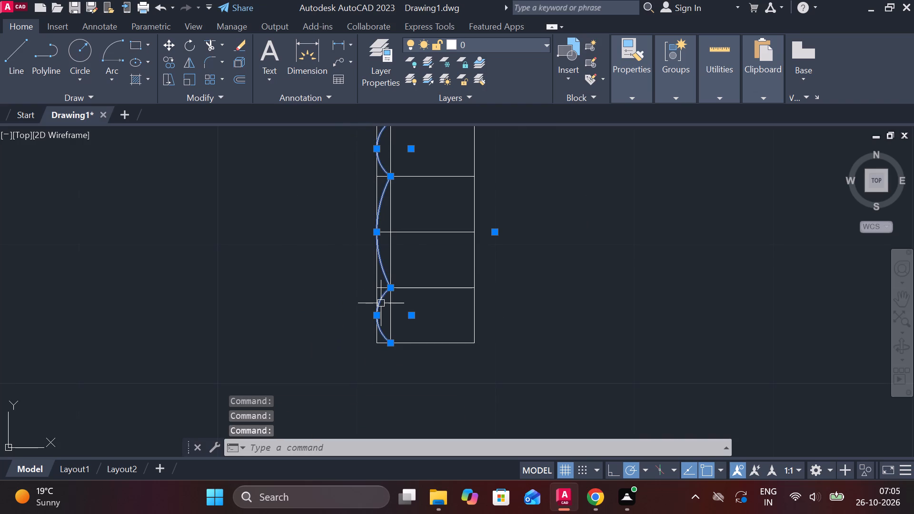
type("MI")
key("Return")
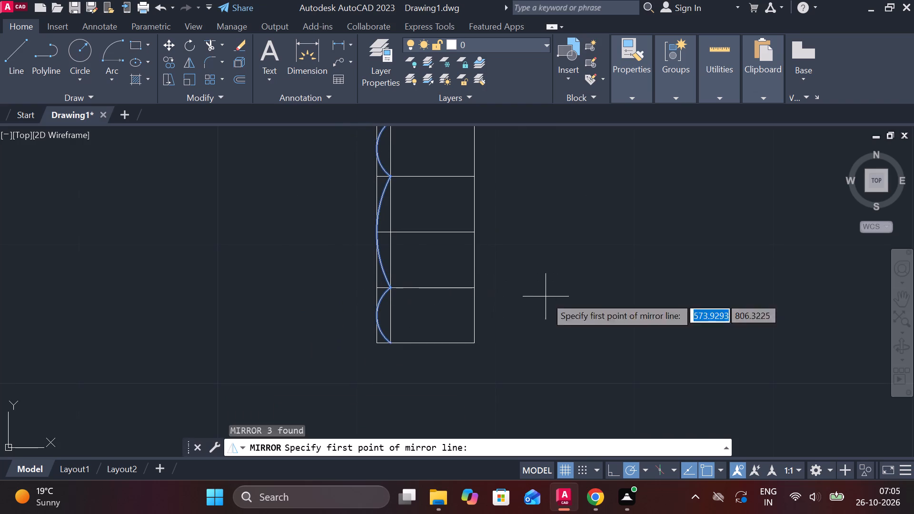
left_click(432, 341)
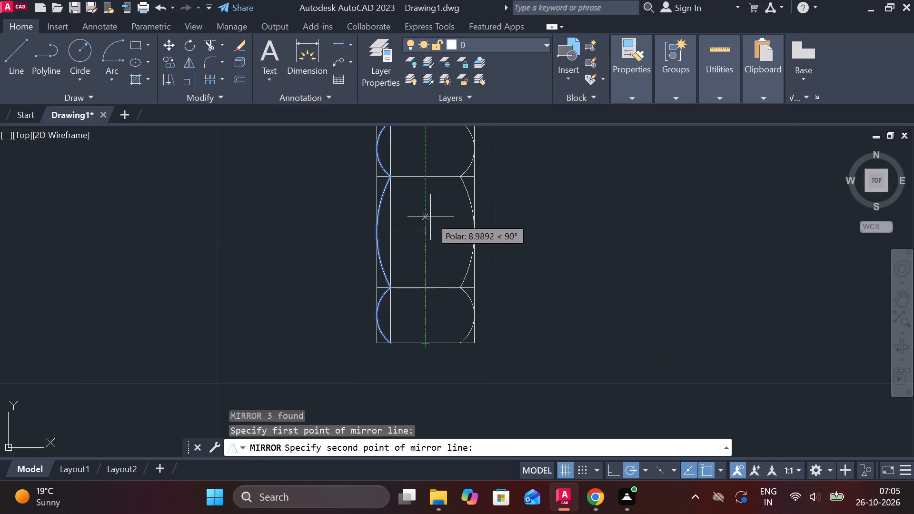
middle_click_drag(430, 205, 431, 329)
left_click(427, 247)
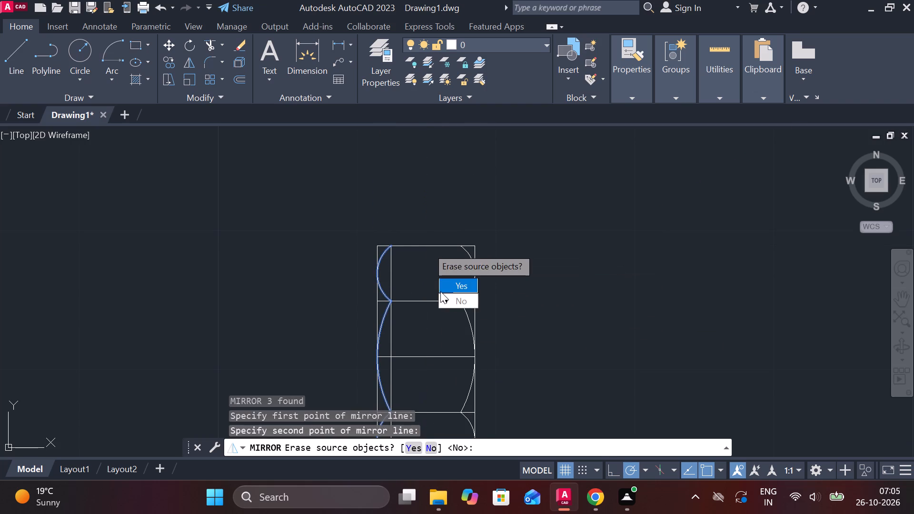
left_click_drag(454, 297, 427, 247)
Trim the three inner horizontal lines between the inner vertical line and the mirrored arcs.
scroll(511, 283, "down", 1)
middle_click_drag(529, 324, 521, 313)
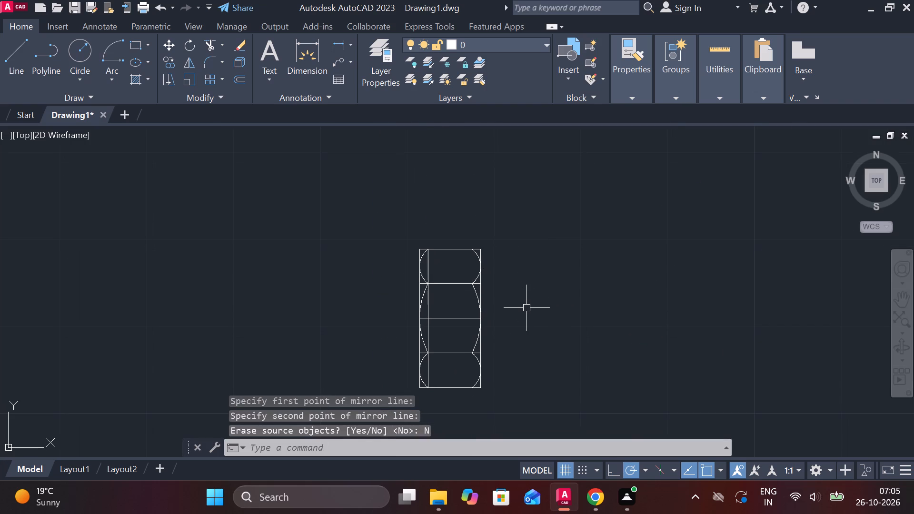
type("TR")
key("space")
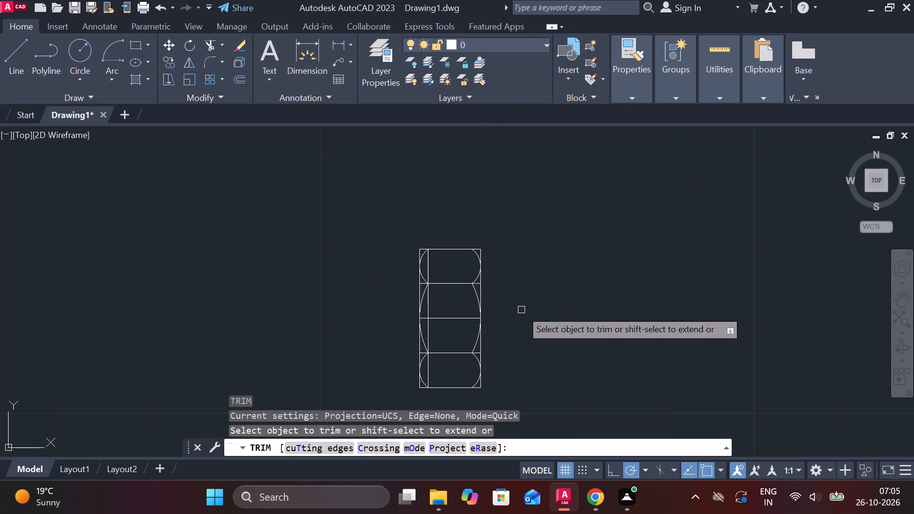
scroll(420, 273, "up", 4)
left_click(407, 316)
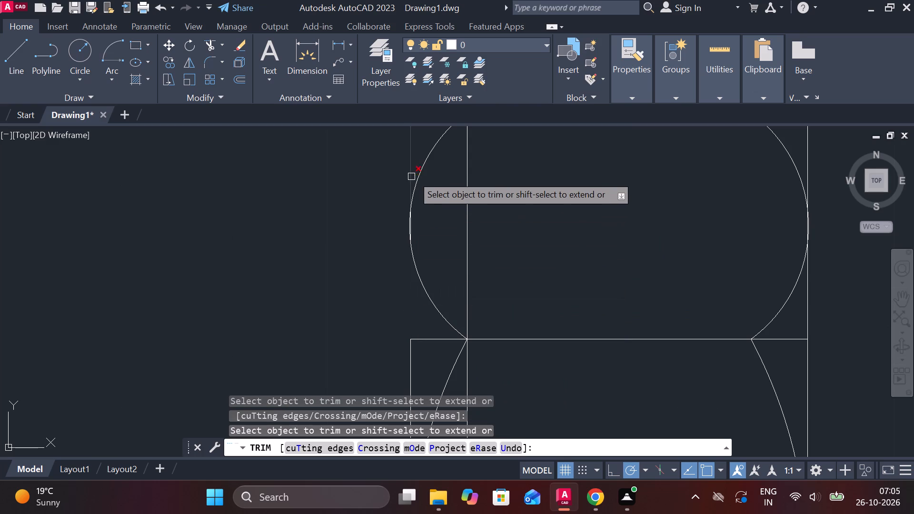
key("ctrl+z")
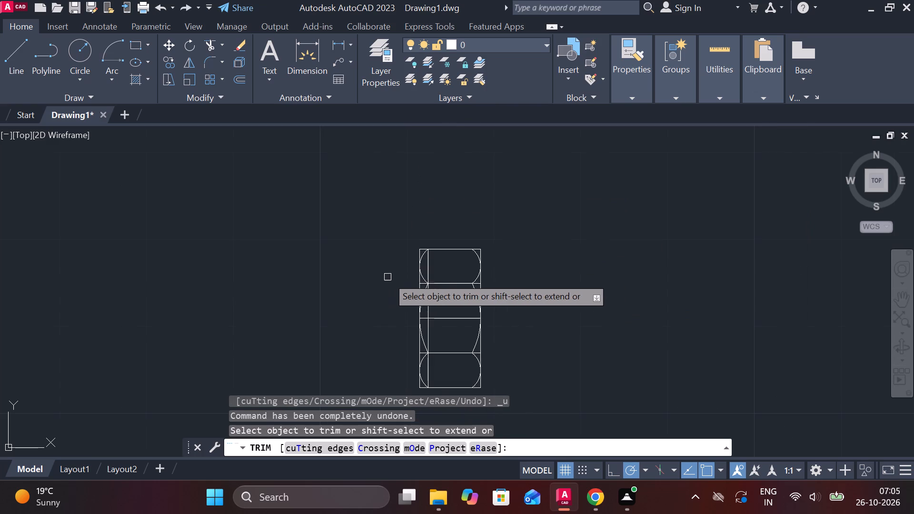
scroll(427, 274, "up", 2)
left_click_drag(476, 264, 482, 337)
middle_click_drag(480, 337, 470, 326)
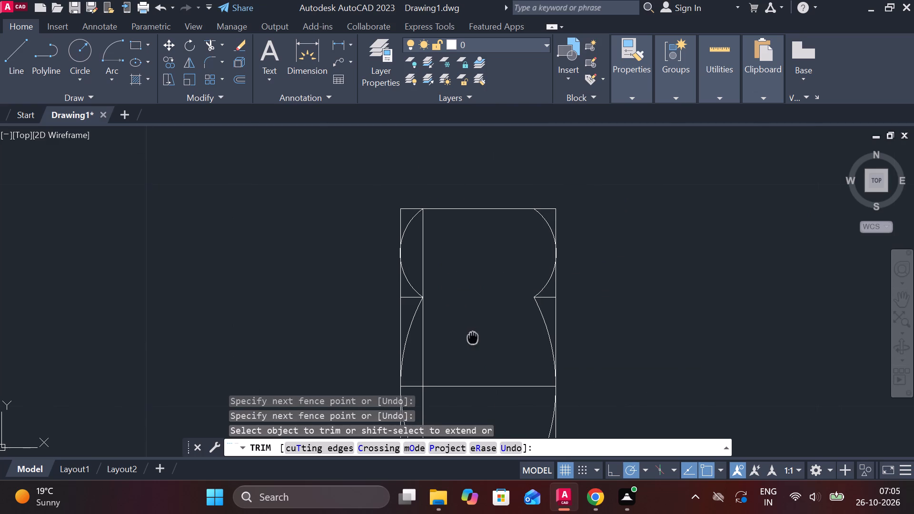
middle_click_drag(470, 326, 467, 311)
scroll(466, 306, "down", 1)
left_click_drag(466, 264, 487, 404)
middle_click_drag(461, 347, 459, 314)
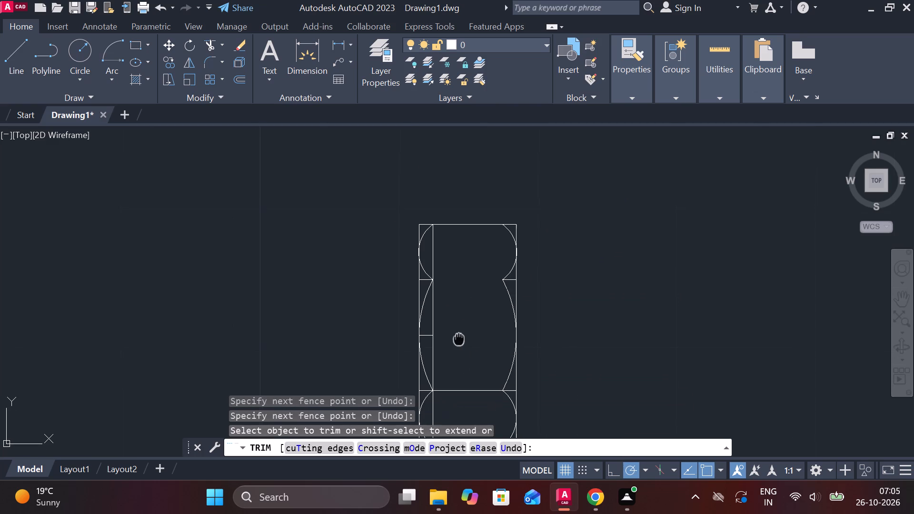
middle_click_drag(459, 314, 460, 265)
left_click_drag(460, 264, 470, 343)
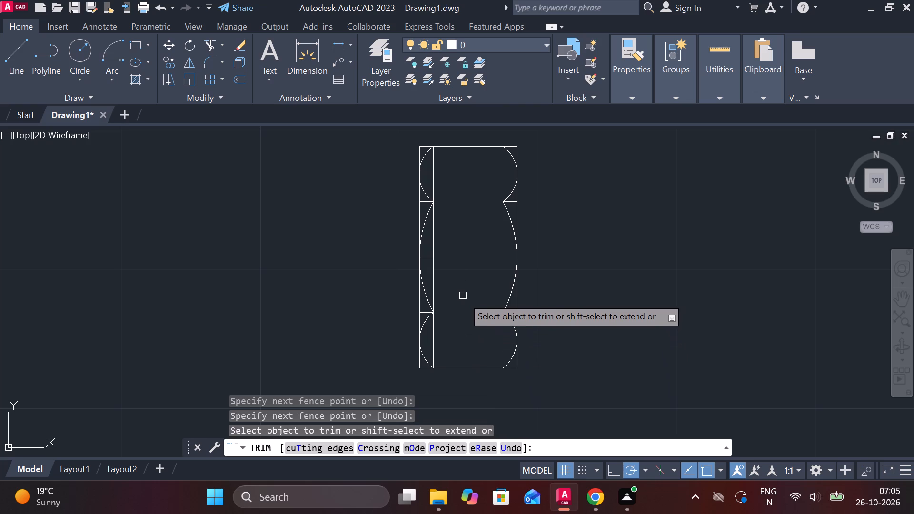
Trim away the short horizontal stubs left between the side edges and the points where the arcs meet, including the centre line's stub.
scroll(391, 314, "up", 2)
left_click(480, 314)
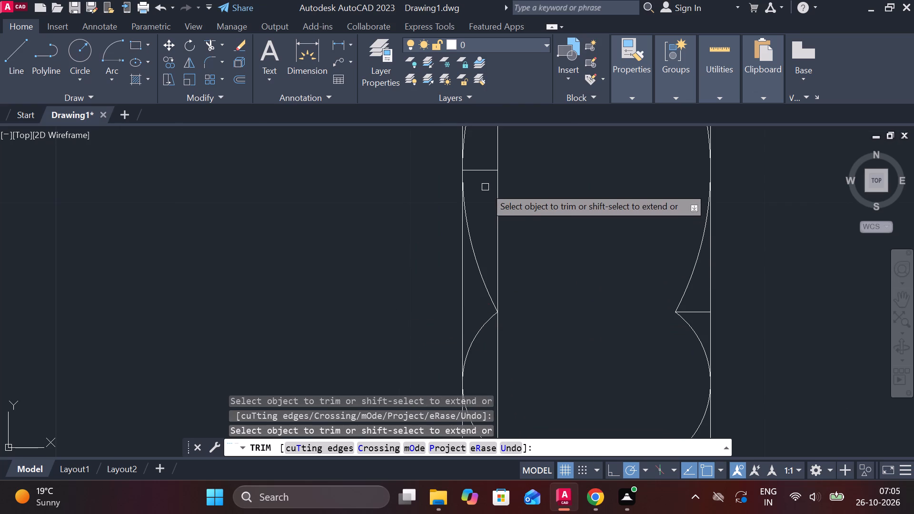
left_click(479, 173)
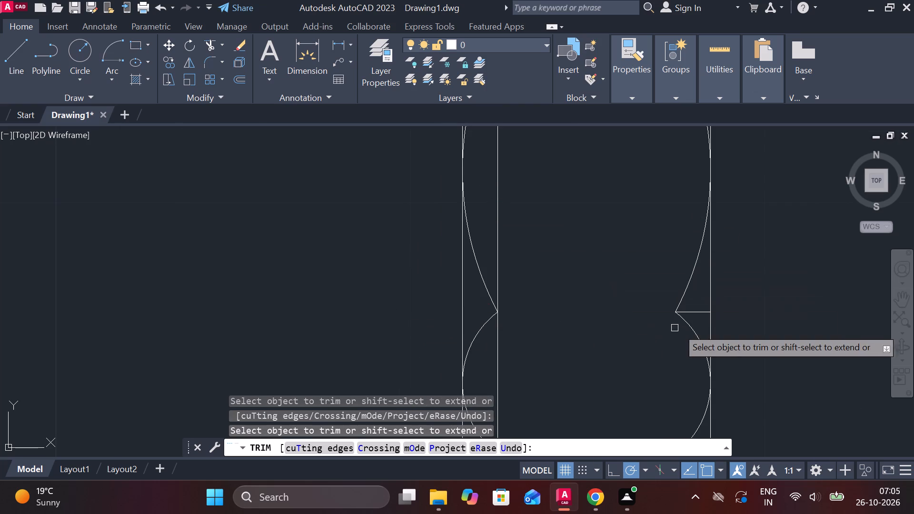
left_click(688, 311)
scroll(669, 311, "down", 2)
scroll(600, 196, "up", 1)
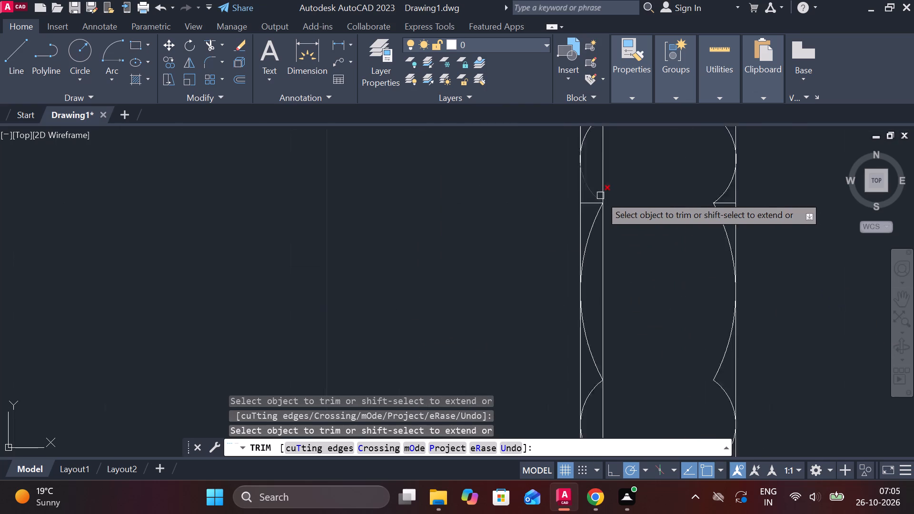
scroll(600, 196, "up", 1)
left_click(587, 207)
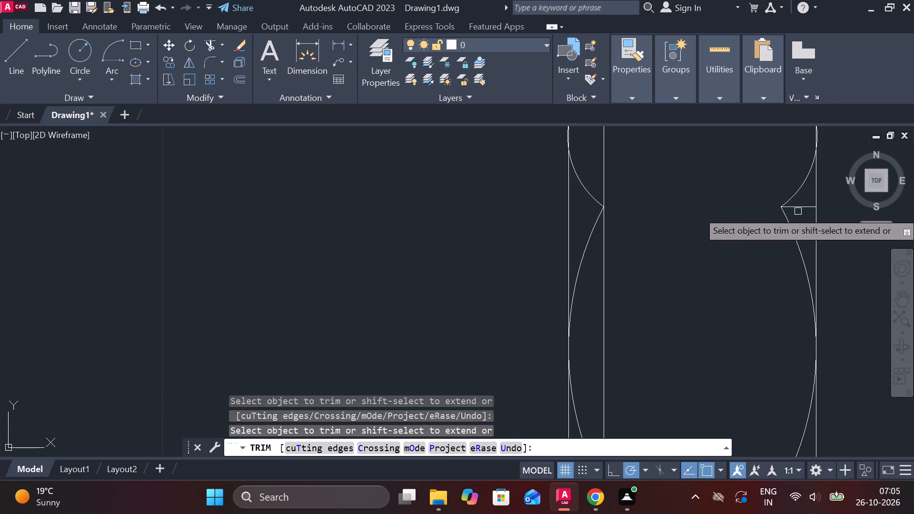
left_click(798, 211)
left_click(795, 204)
Trim the rectangle's four corners outside the end arcs.
scroll(662, 228, "down", 1)
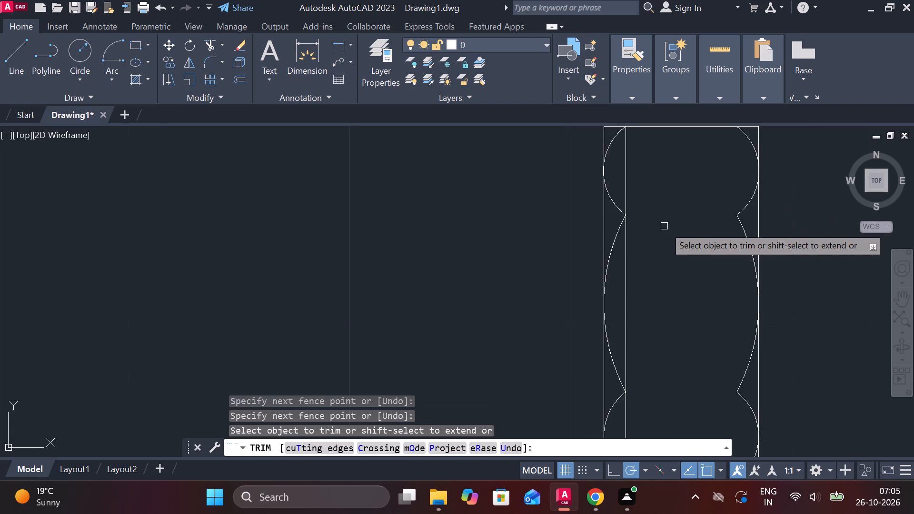
middle_click_drag(664, 226, 557, 350)
left_click_drag(507, 245, 490, 267)
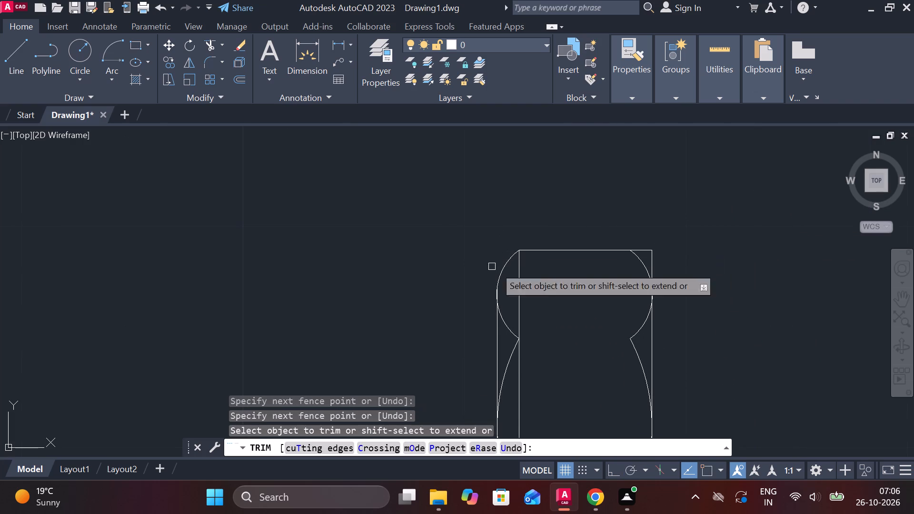
left_click_drag(628, 236, 662, 262)
scroll(692, 307, "down", 2)
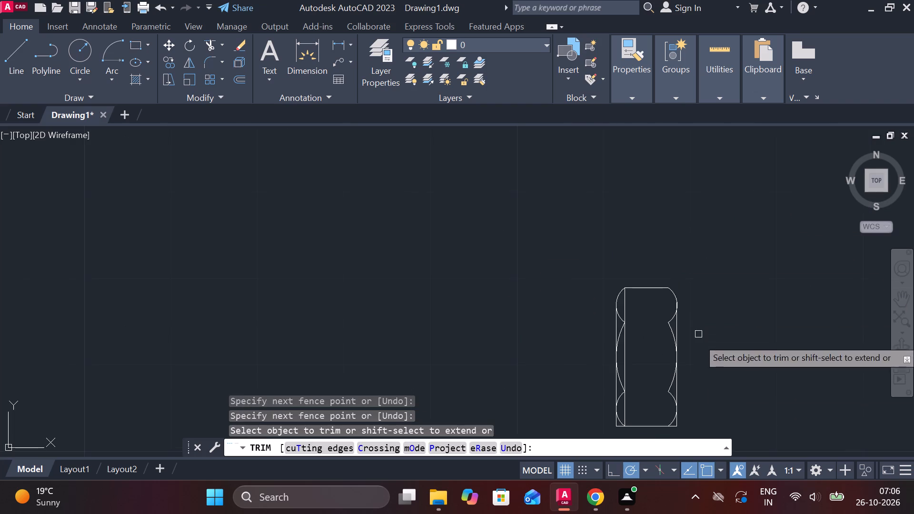
middle_click_drag(715, 376, 616, 313)
scroll(607, 366, "up", 3)
left_click_drag(528, 342, 483, 364)
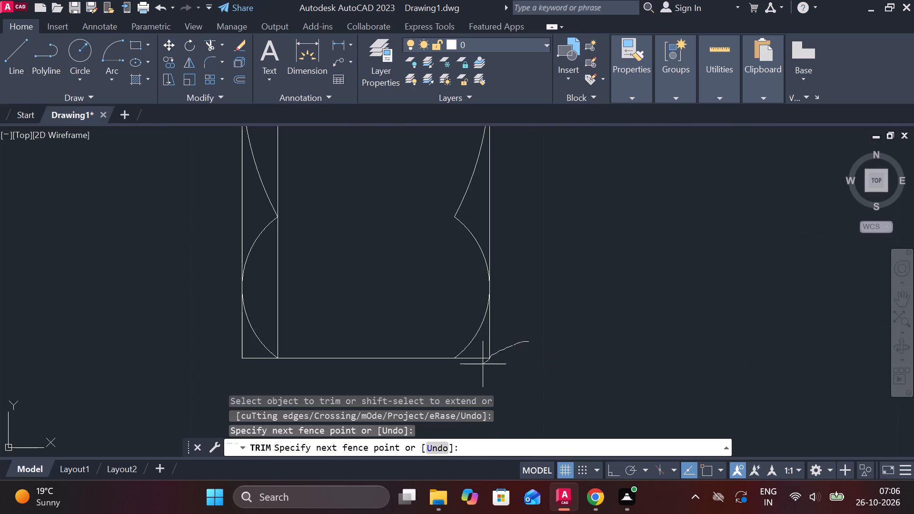
left_click_drag(483, 364, 467, 373)
left_click(249, 361)
left_click(239, 353)
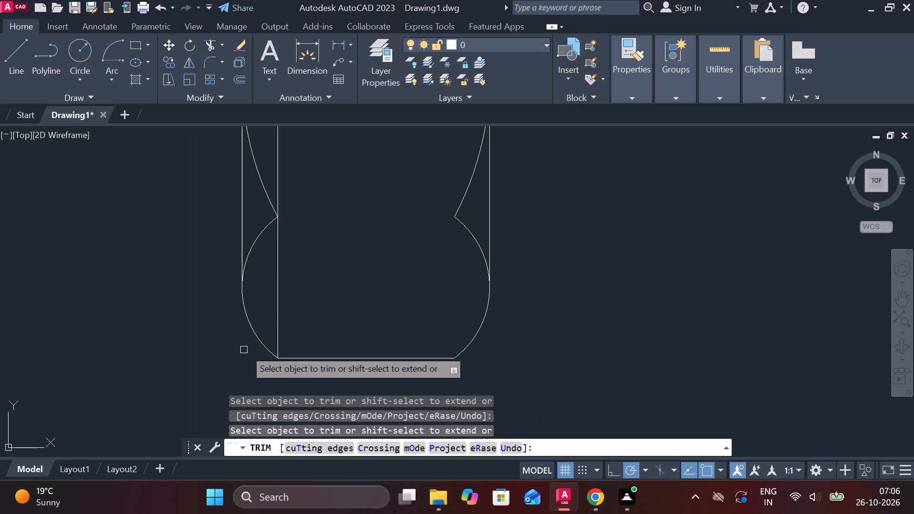
Trim away all three segments of the inner vertical line offset from the left edge.
scroll(328, 339, "down", 2)
left_click(309, 252)
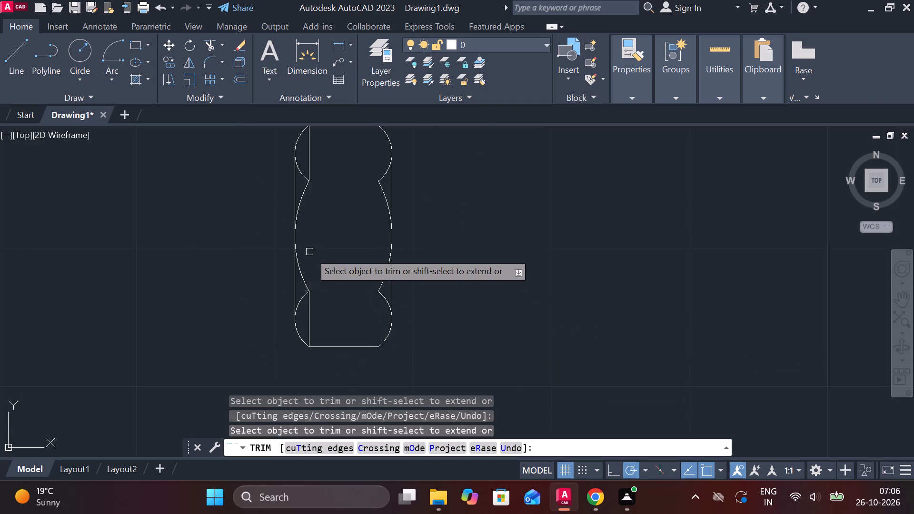
left_click(308, 318)
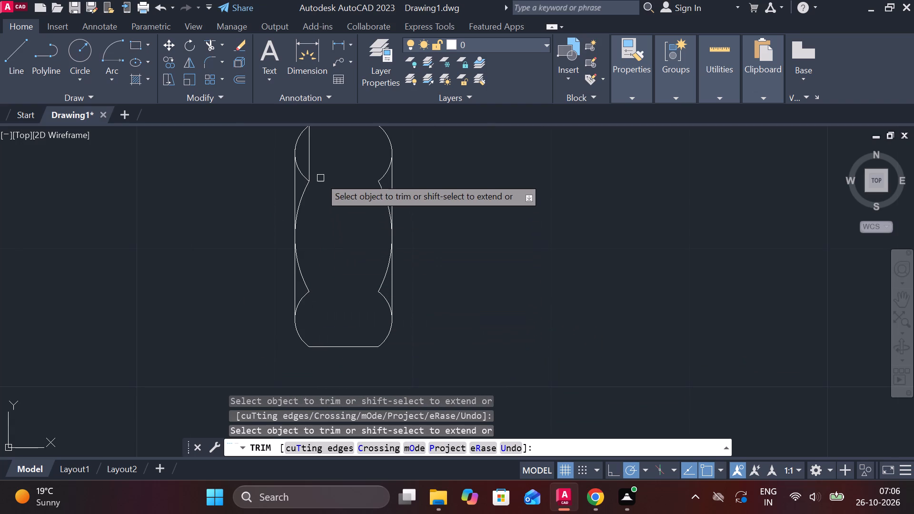
left_click(306, 165)
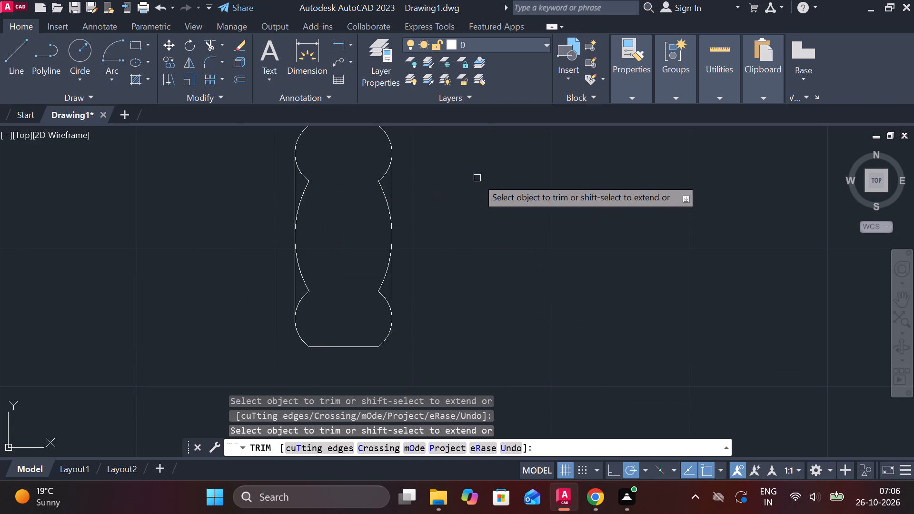
Draw two horizontal lines across the part, joining the opposite points where the upper arcs and the lower arcs meet.
middle_click_drag(452, 203, 470, 261)
key("Escape")
key("l")
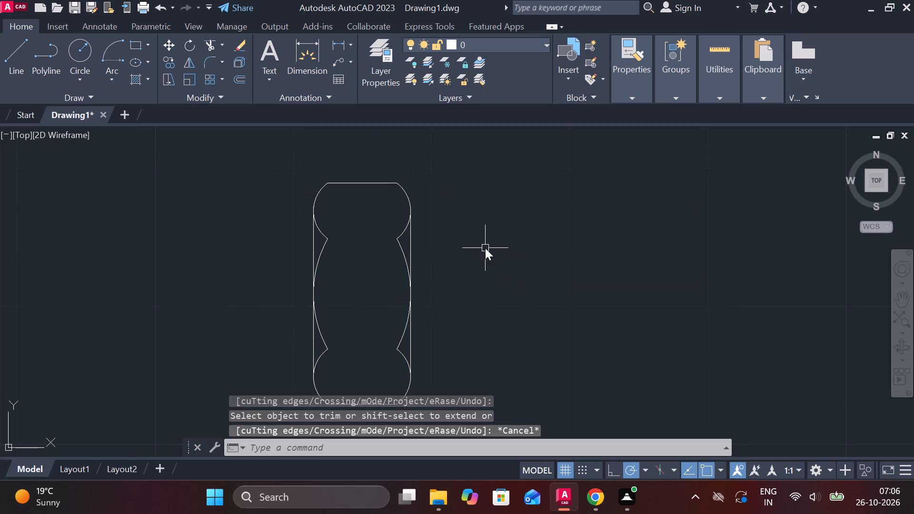
key("Return")
left_click(324, 236)
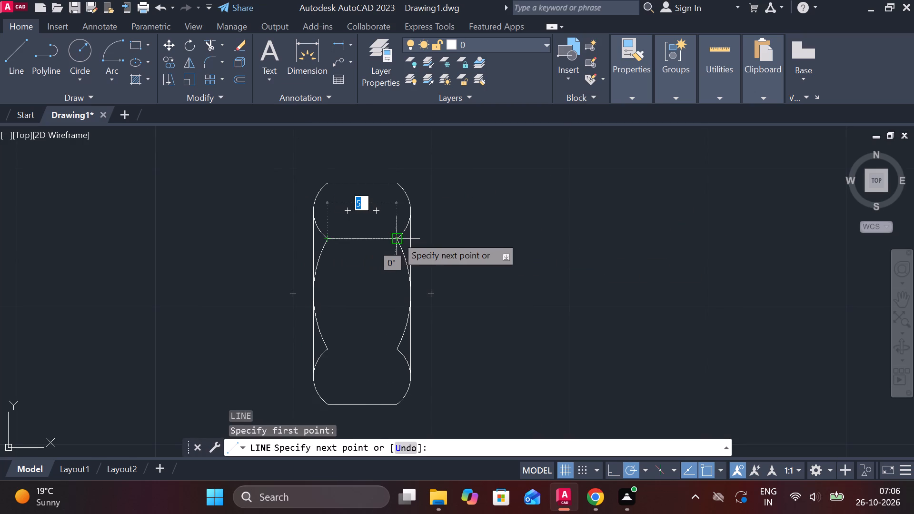
left_click(397, 236)
key("Escape")
key("space")
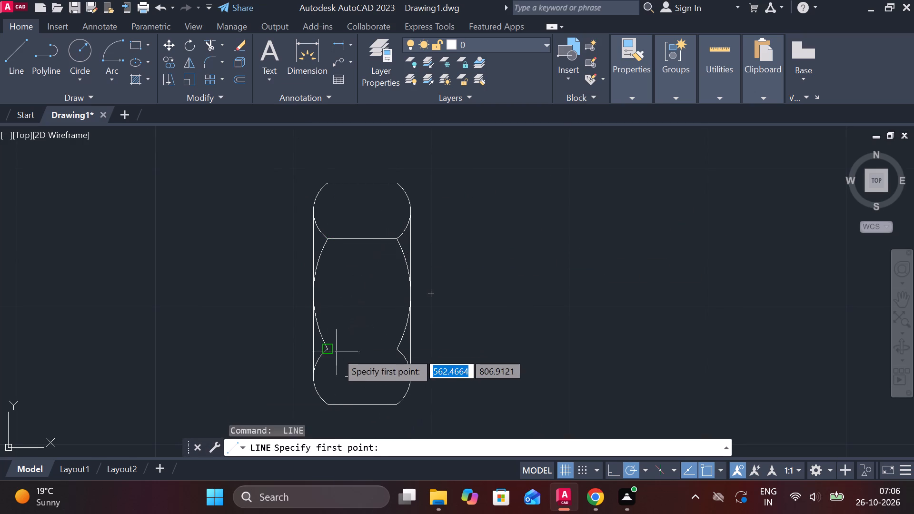
left_click(337, 352)
left_click(402, 352)
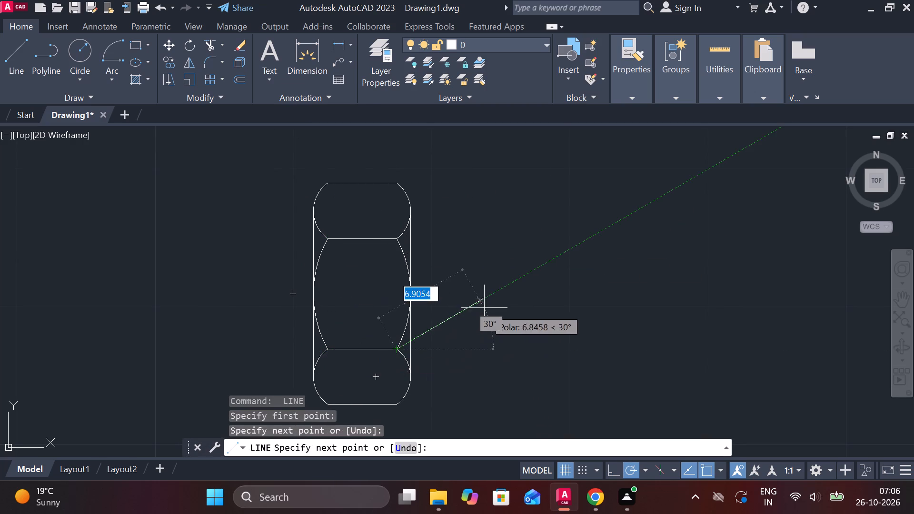
scroll(489, 308, "down", 2)
key("Escape")
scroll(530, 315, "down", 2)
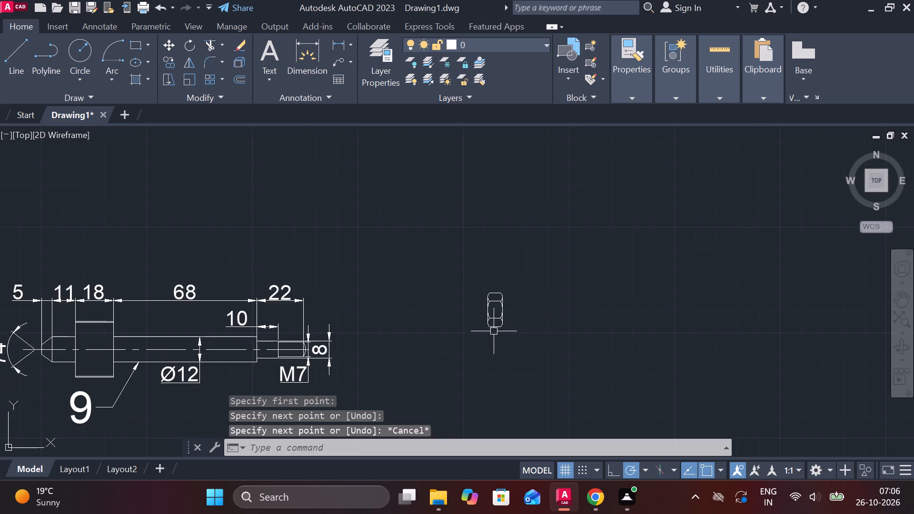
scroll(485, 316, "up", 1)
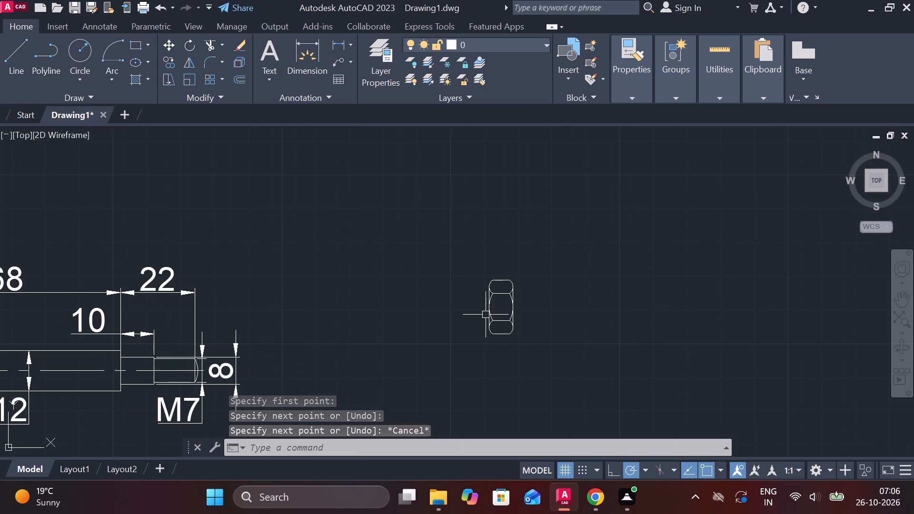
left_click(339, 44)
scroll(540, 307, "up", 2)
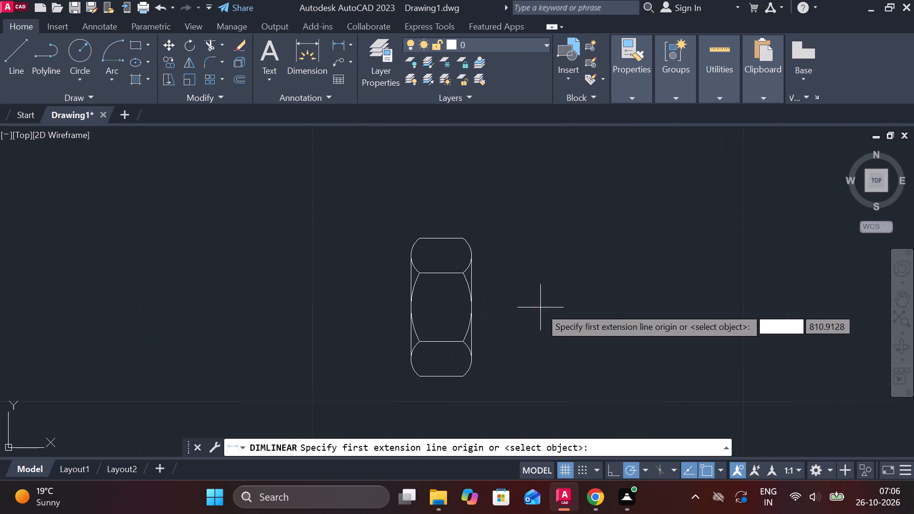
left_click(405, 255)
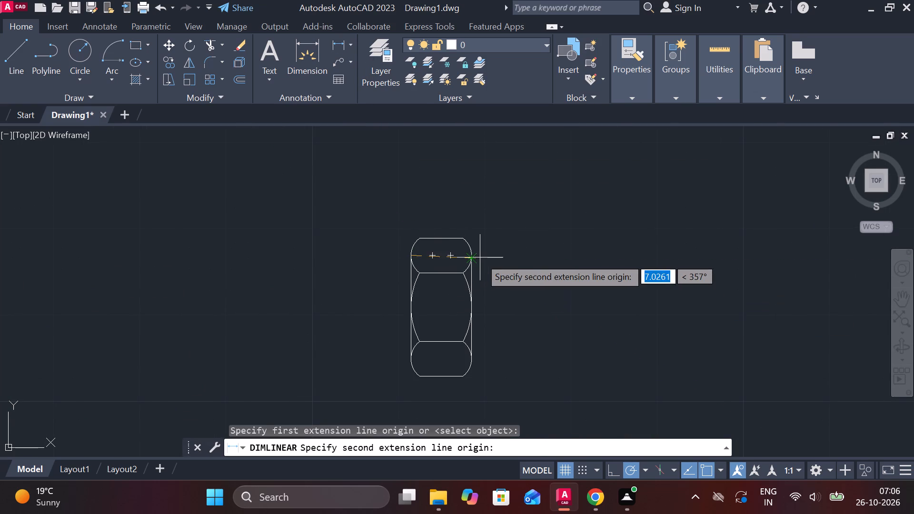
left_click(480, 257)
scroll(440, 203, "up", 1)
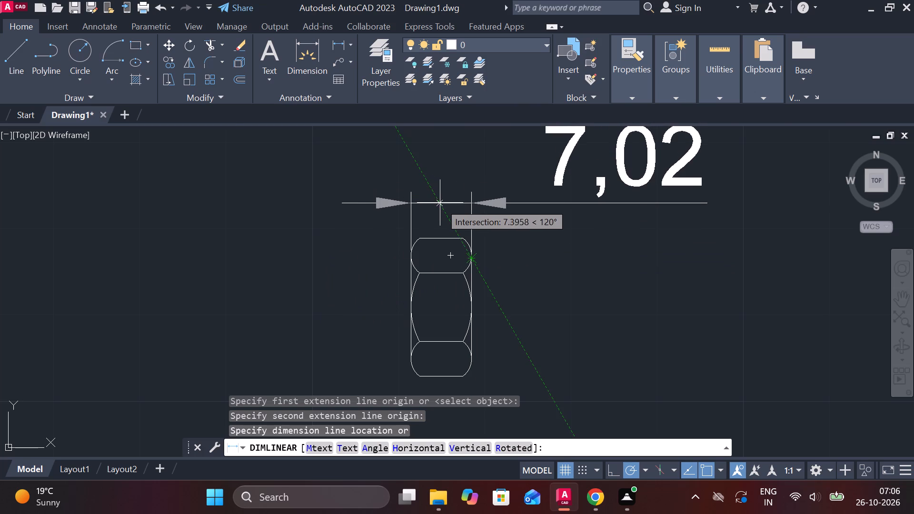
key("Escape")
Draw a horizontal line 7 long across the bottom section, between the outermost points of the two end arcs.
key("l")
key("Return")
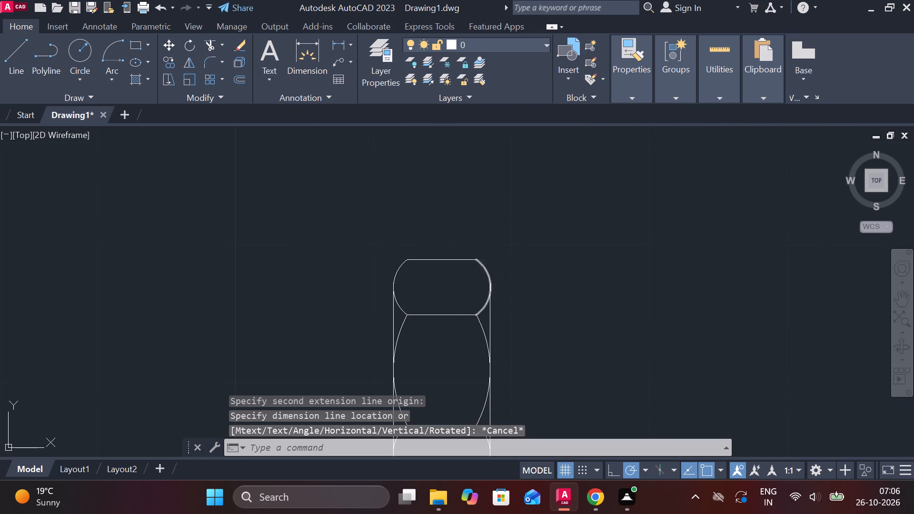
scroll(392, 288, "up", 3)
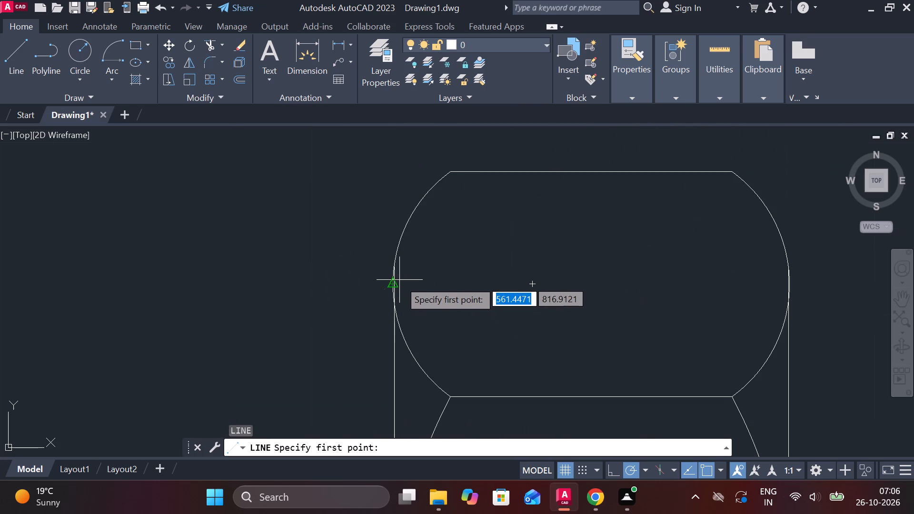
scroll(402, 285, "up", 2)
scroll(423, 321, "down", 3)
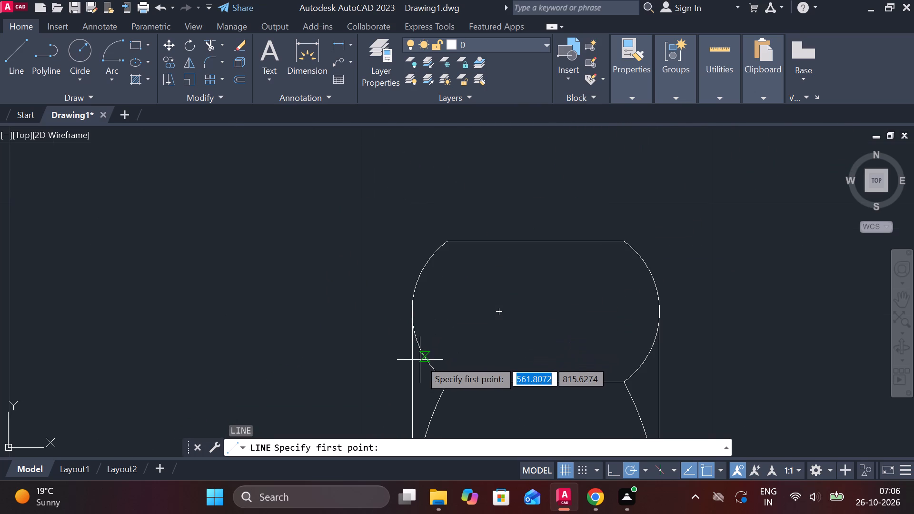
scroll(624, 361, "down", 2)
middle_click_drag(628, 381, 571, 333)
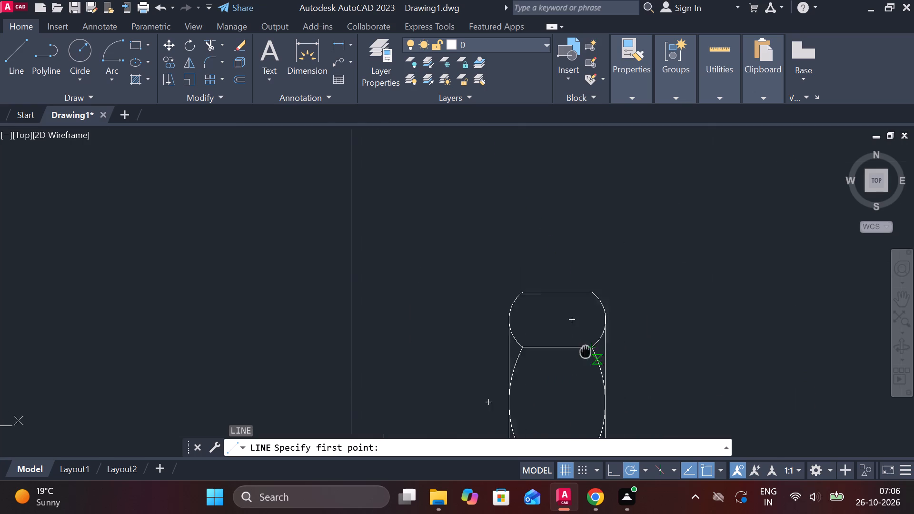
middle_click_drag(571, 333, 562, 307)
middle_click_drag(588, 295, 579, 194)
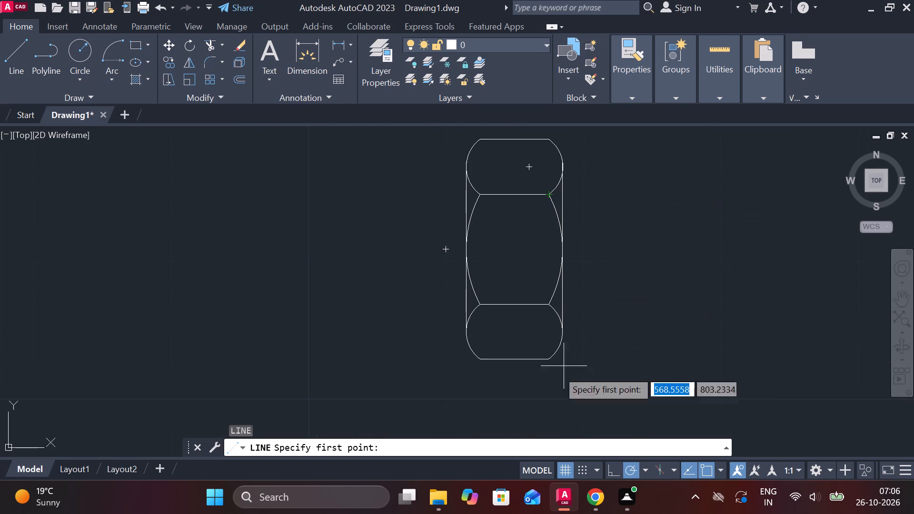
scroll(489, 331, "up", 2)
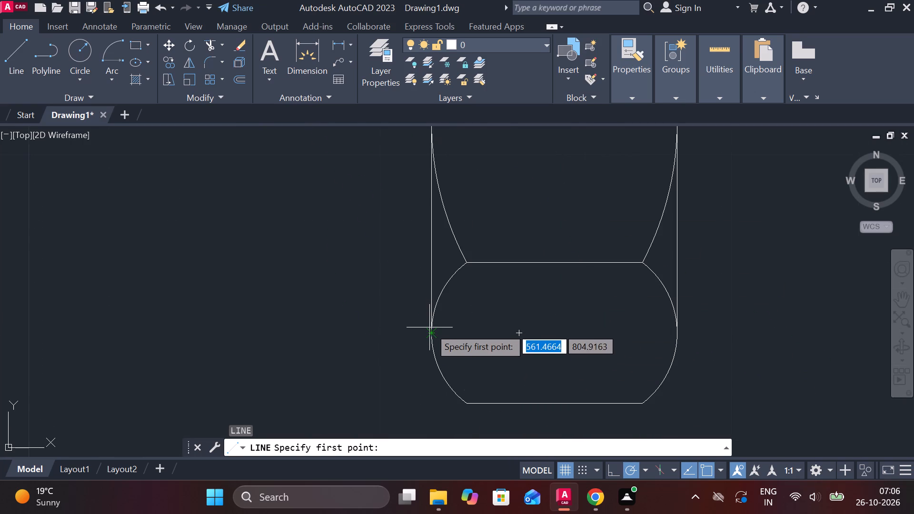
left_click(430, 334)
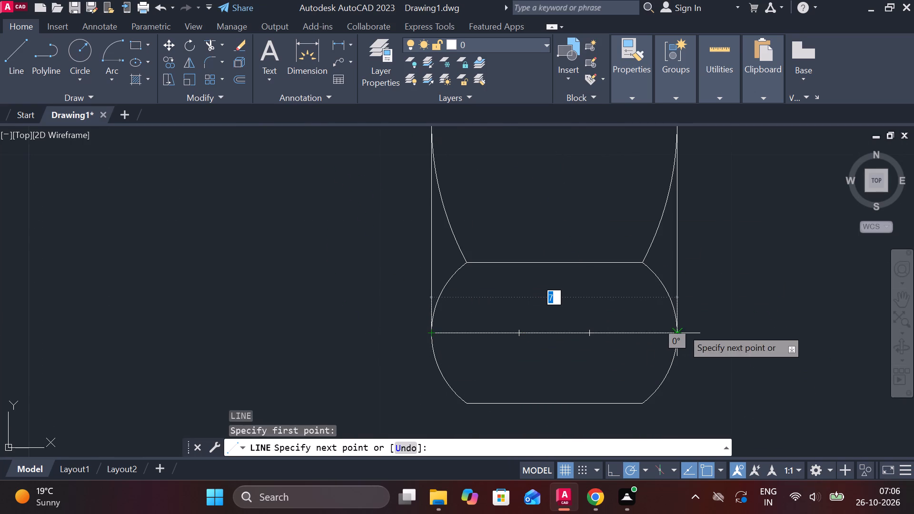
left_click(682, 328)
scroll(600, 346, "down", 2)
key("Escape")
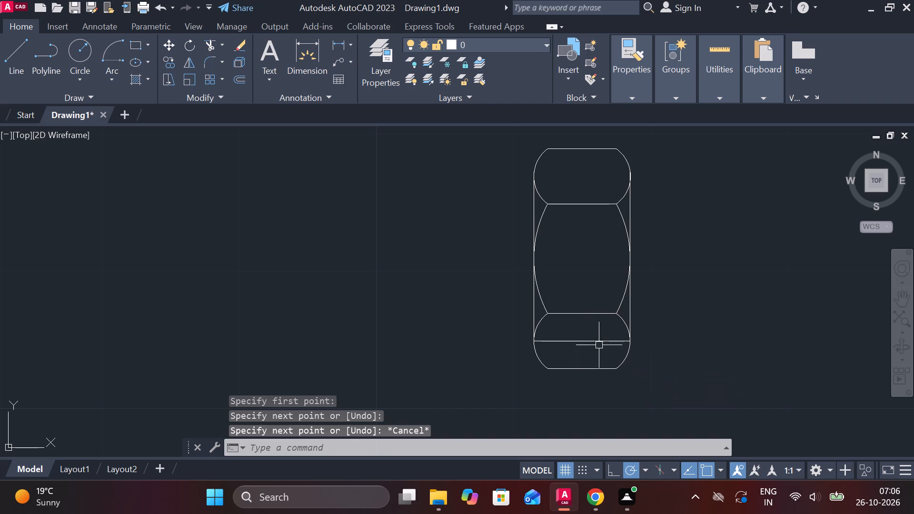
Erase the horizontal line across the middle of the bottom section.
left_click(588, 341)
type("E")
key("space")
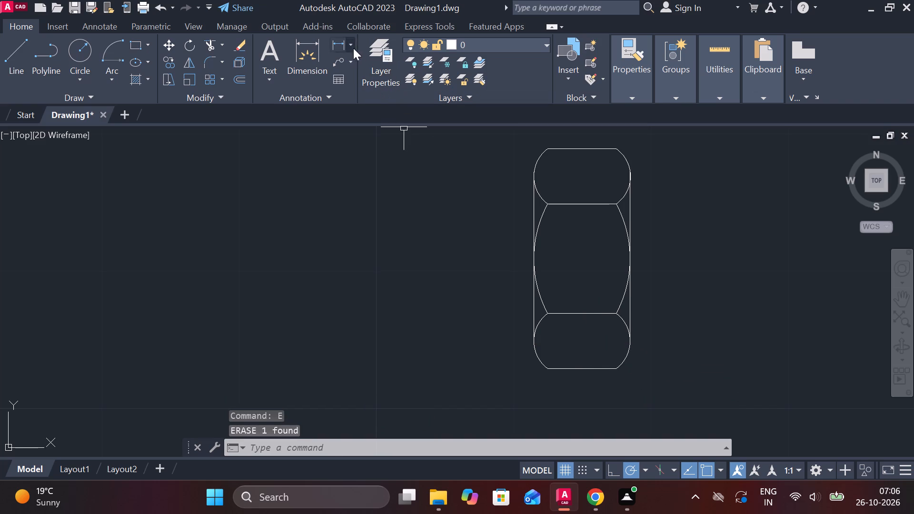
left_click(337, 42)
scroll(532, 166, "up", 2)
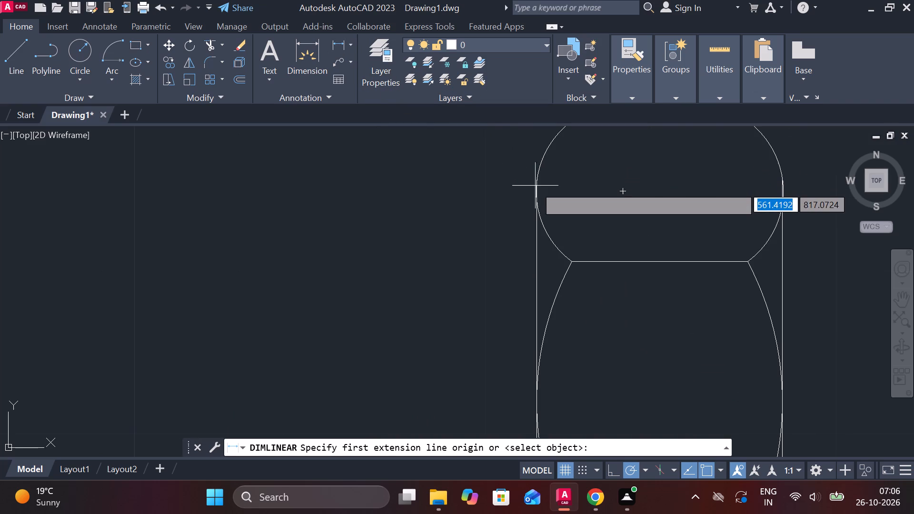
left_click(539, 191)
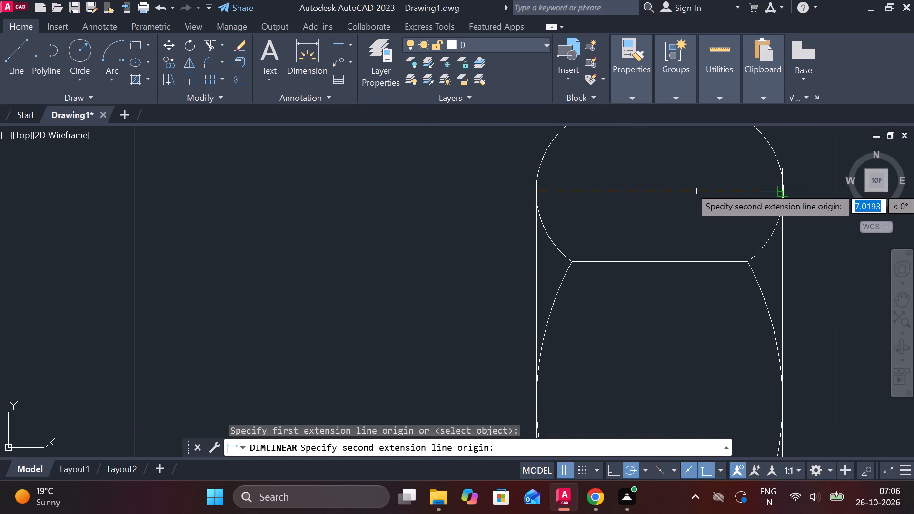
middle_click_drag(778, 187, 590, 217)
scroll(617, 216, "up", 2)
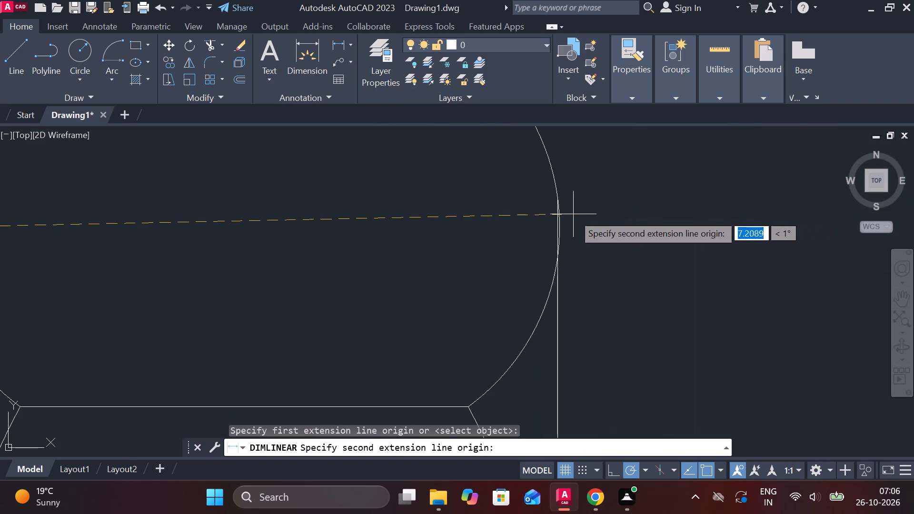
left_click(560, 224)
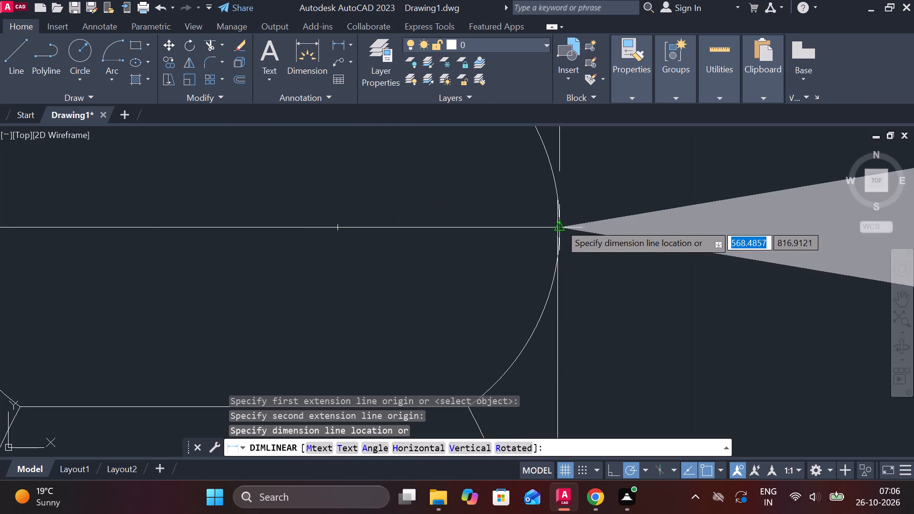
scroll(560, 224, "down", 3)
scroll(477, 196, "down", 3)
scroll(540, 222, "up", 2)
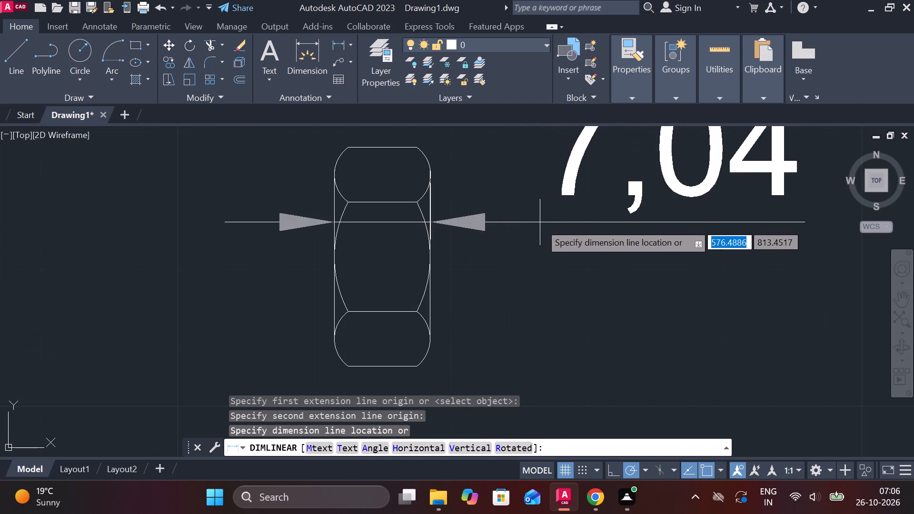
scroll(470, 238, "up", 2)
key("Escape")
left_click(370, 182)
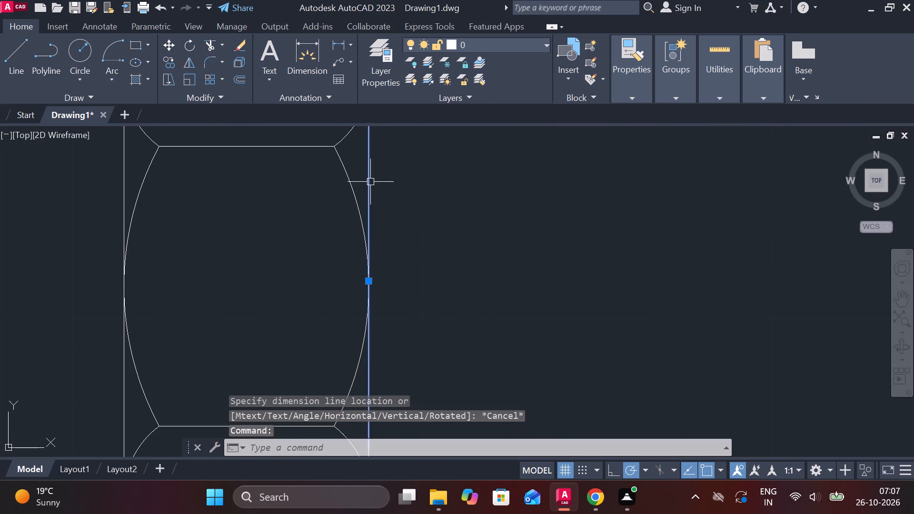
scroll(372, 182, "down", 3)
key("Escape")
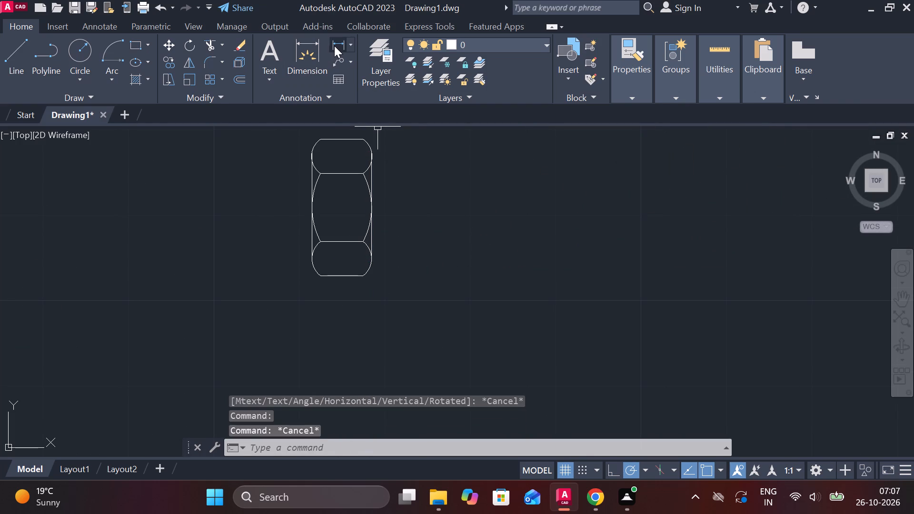
Add a linear dimension for the part's width from the lower ends of its side edges, placed below the part.
left_click(335, 45)
left_click(311, 260)
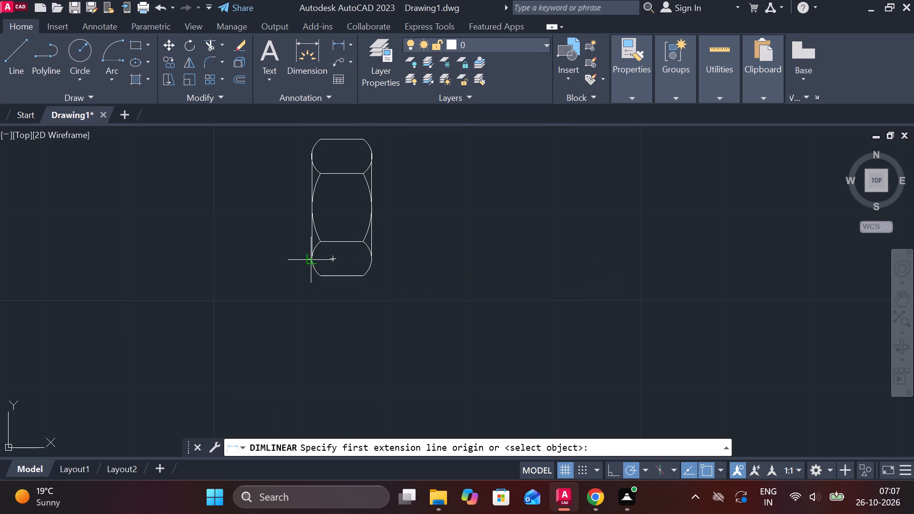
left_click(371, 260)
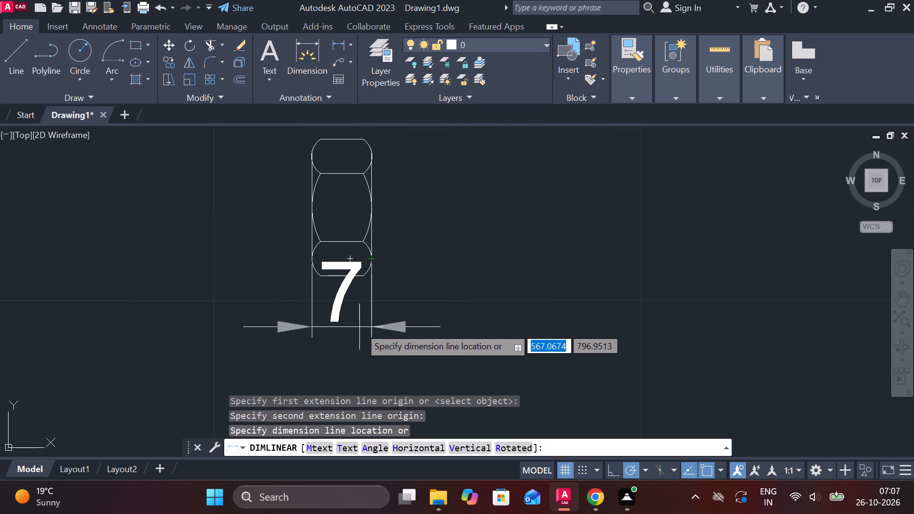
left_click(358, 352)
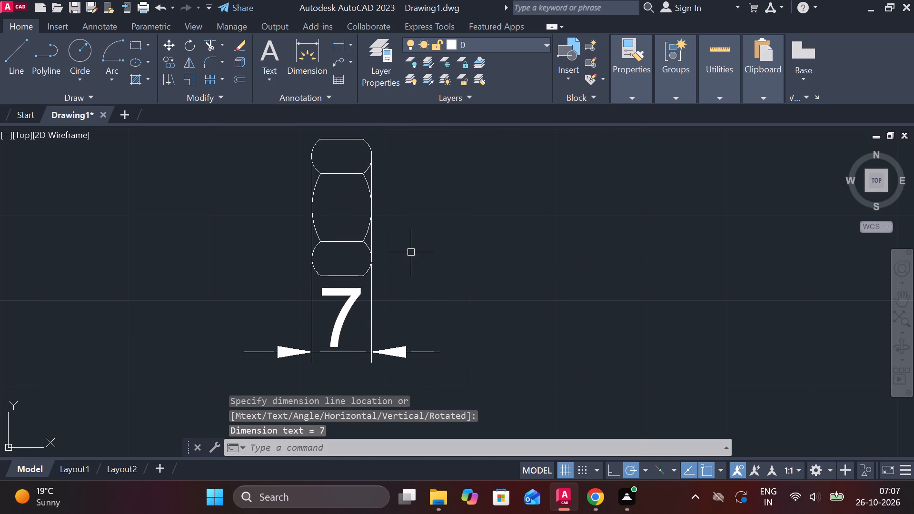
Add a centre line between the part's top and bottom edges.
type("CE")
left_click(499, 238)
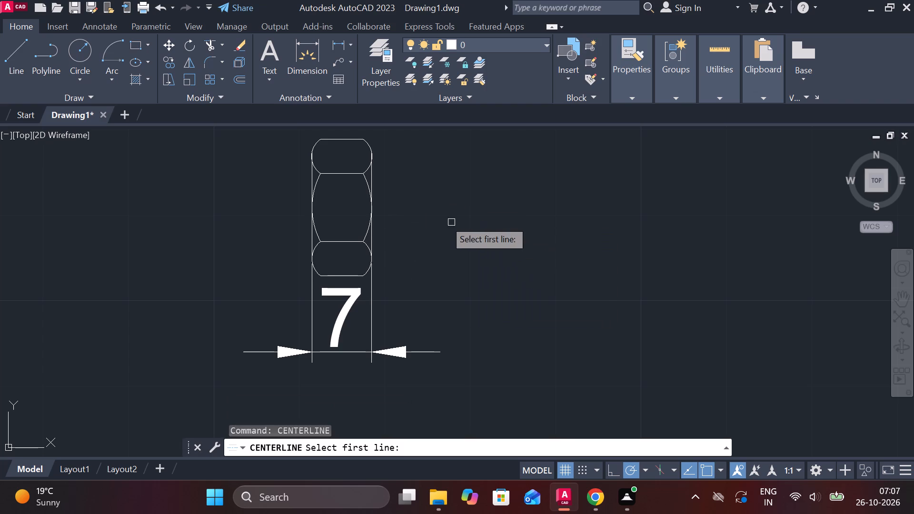
left_click(346, 141)
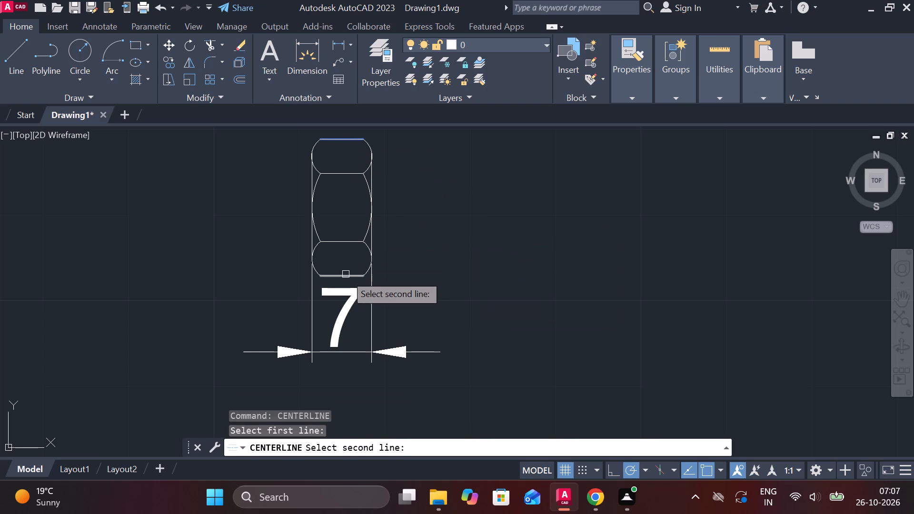
left_click(344, 276)
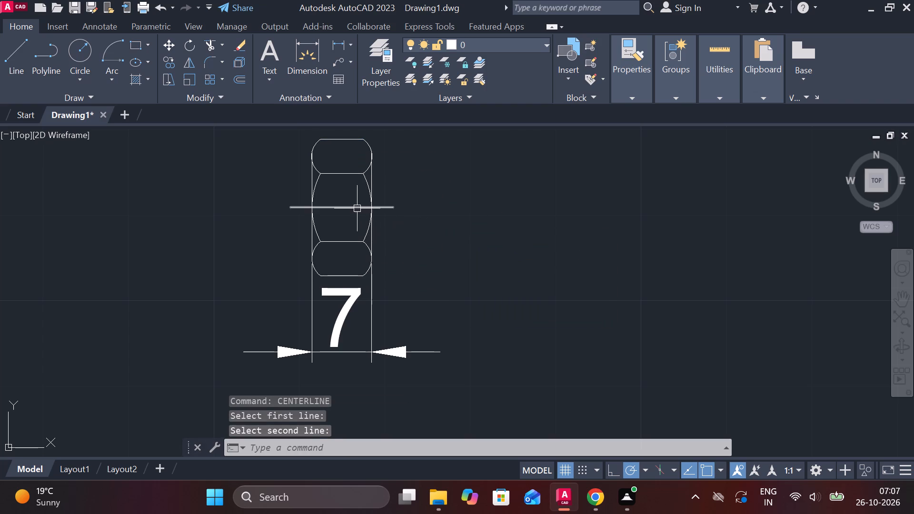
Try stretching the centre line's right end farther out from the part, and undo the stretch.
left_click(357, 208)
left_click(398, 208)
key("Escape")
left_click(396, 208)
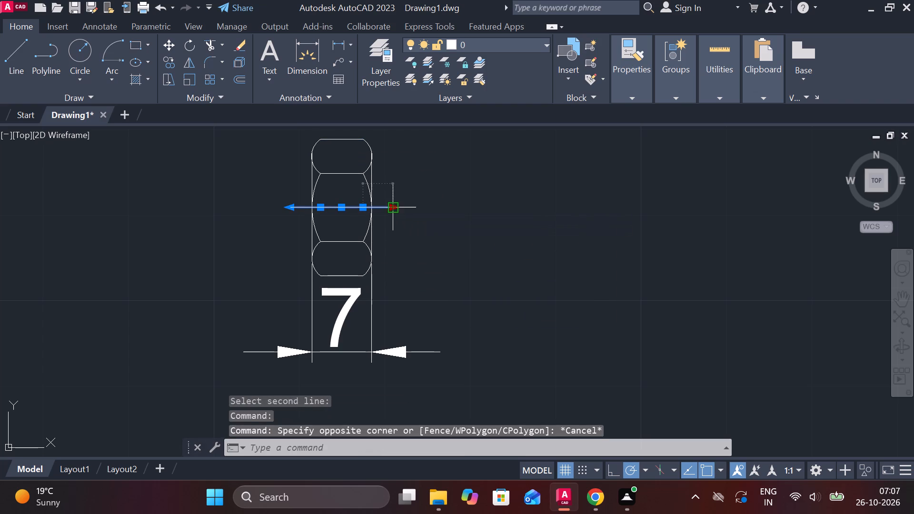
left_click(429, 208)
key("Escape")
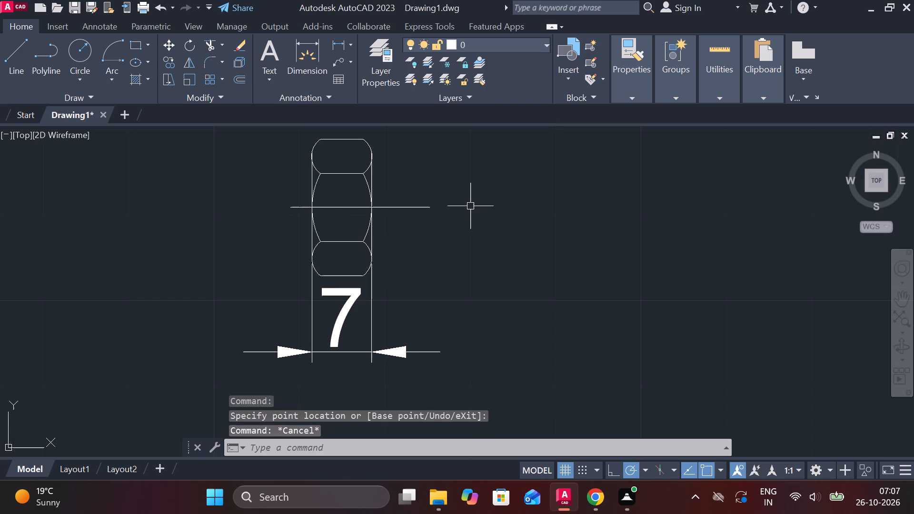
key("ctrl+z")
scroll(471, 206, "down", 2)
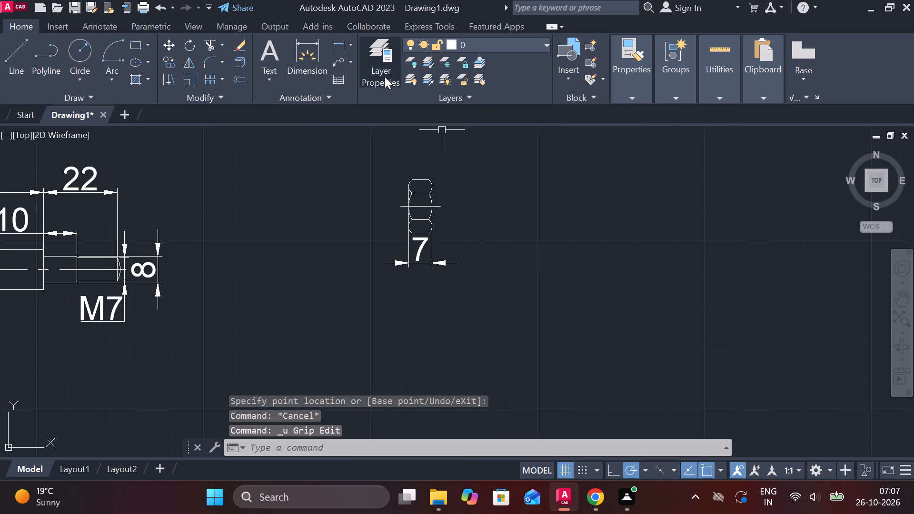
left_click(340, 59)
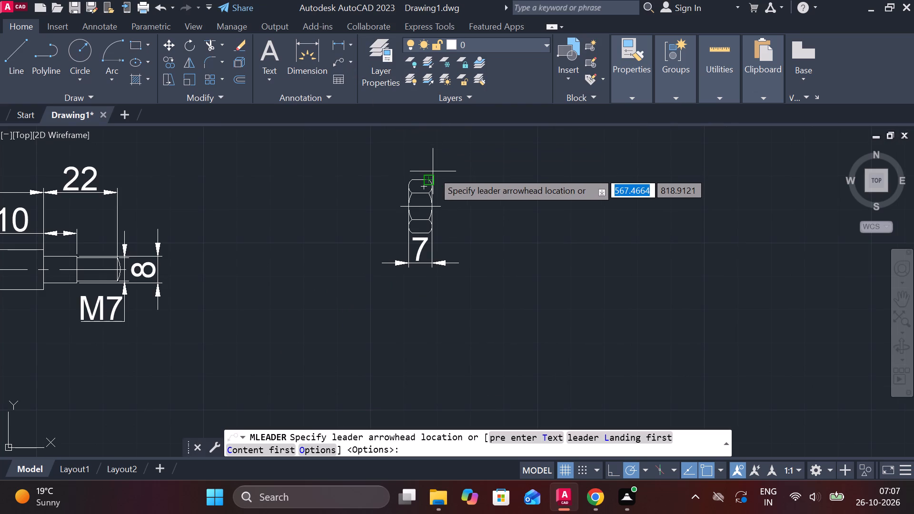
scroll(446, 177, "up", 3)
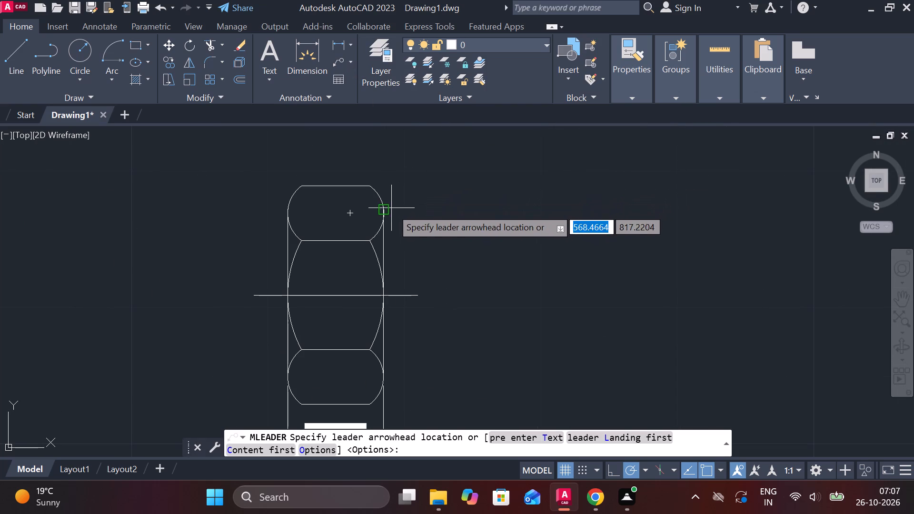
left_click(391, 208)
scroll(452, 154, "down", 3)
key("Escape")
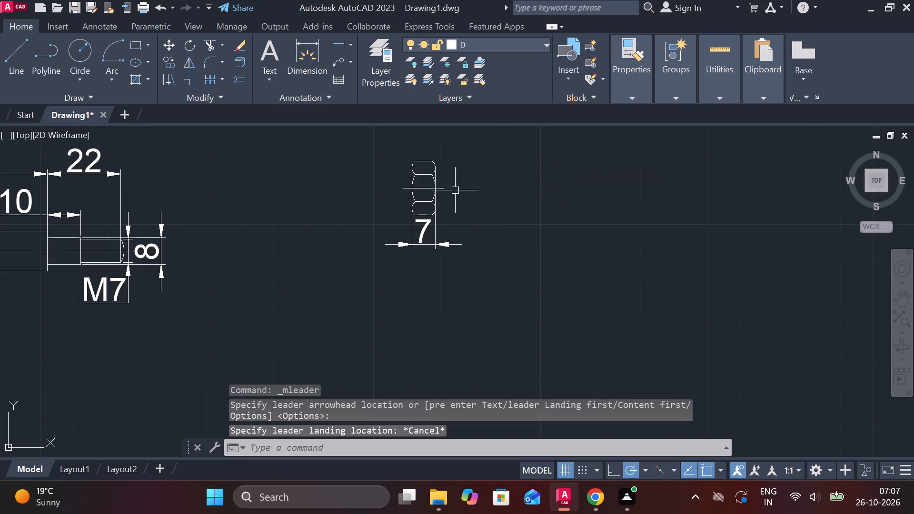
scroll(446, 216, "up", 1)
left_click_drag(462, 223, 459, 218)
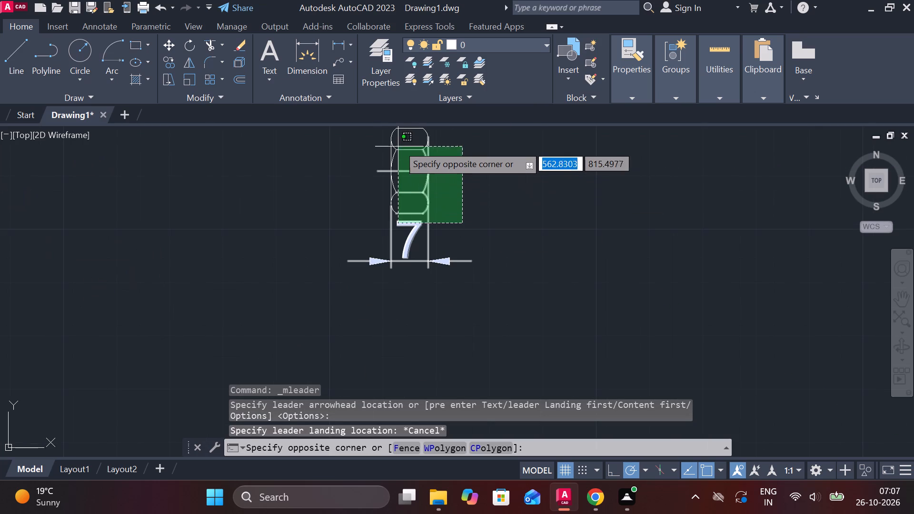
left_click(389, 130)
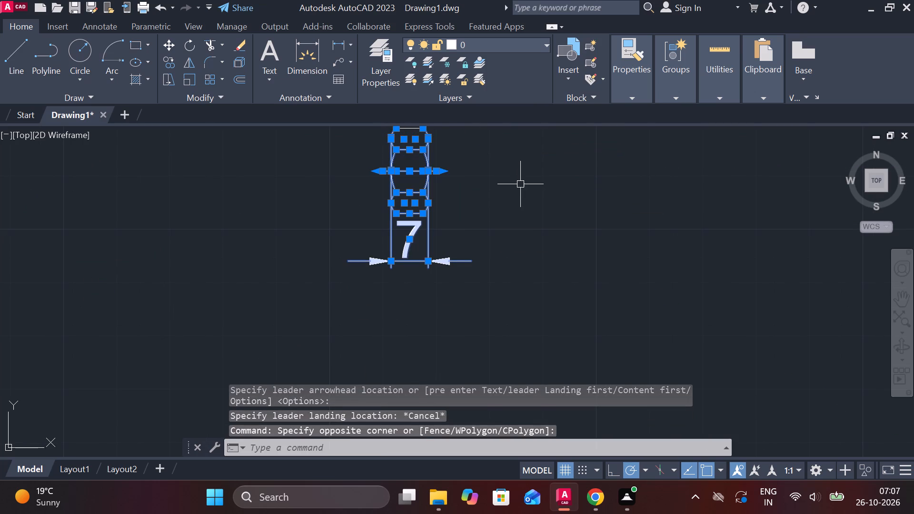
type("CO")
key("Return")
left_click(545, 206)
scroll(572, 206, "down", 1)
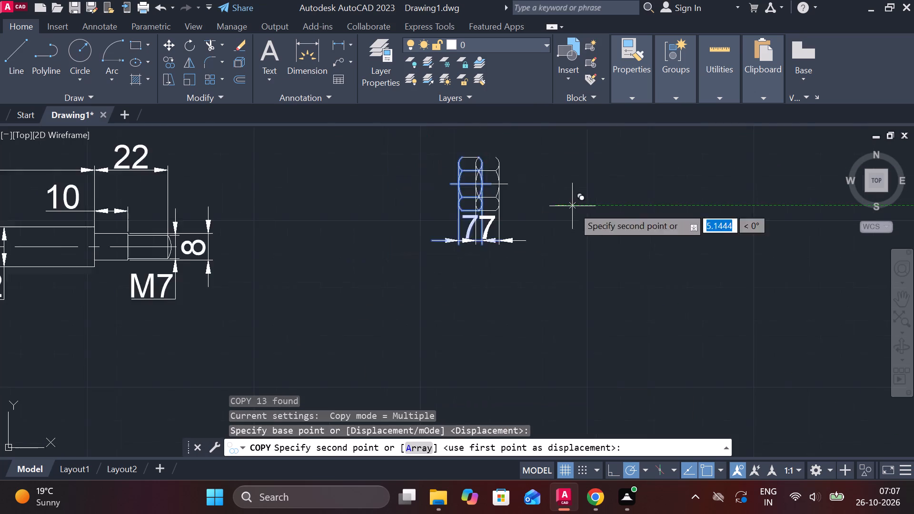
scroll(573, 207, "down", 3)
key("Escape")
Copy the arc-sided part with its centre line and 7 dimension to the empty area above the hatched body section.
scroll(570, 219, "up", 3)
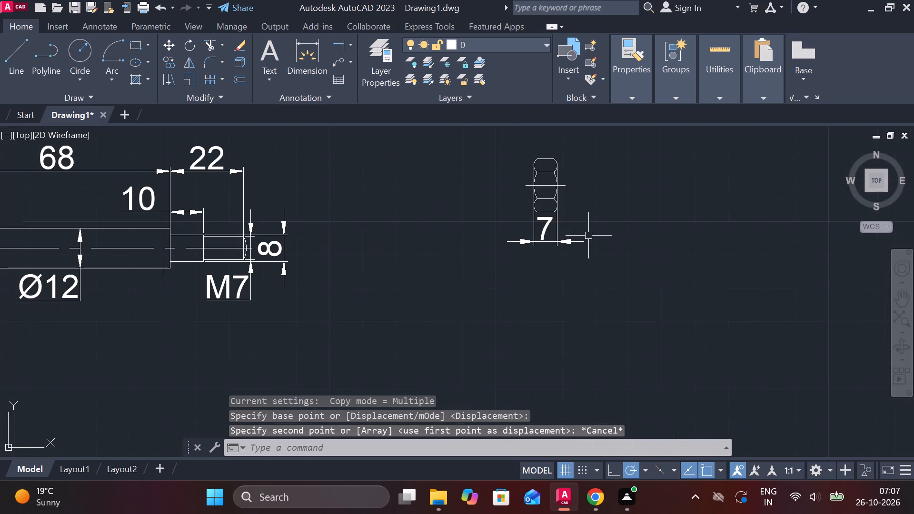
left_click_drag(604, 269, 599, 267)
left_click(493, 138)
type("CO")
key("Return")
left_click(597, 185)
scroll(612, 202, "down", 3)
scroll(373, 257, "down", 2)
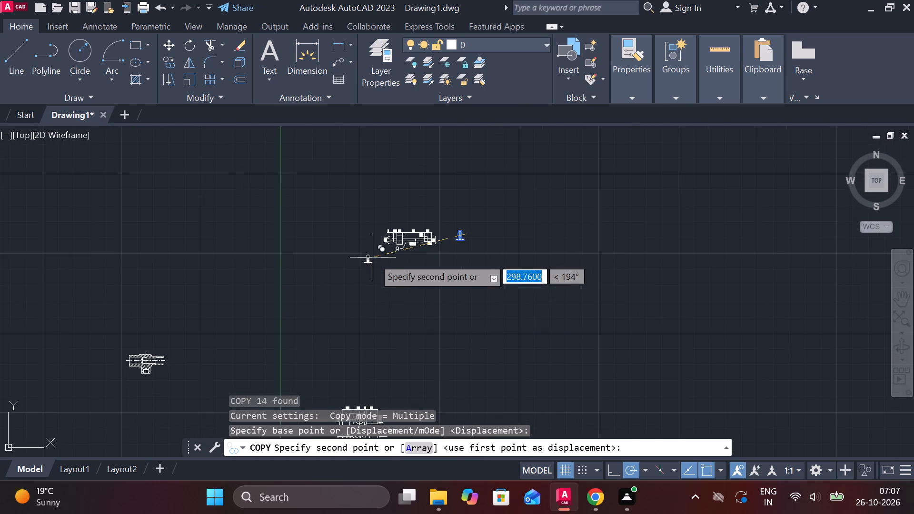
middle_click_drag(285, 278, 467, 237)
scroll(376, 274, "up", 2)
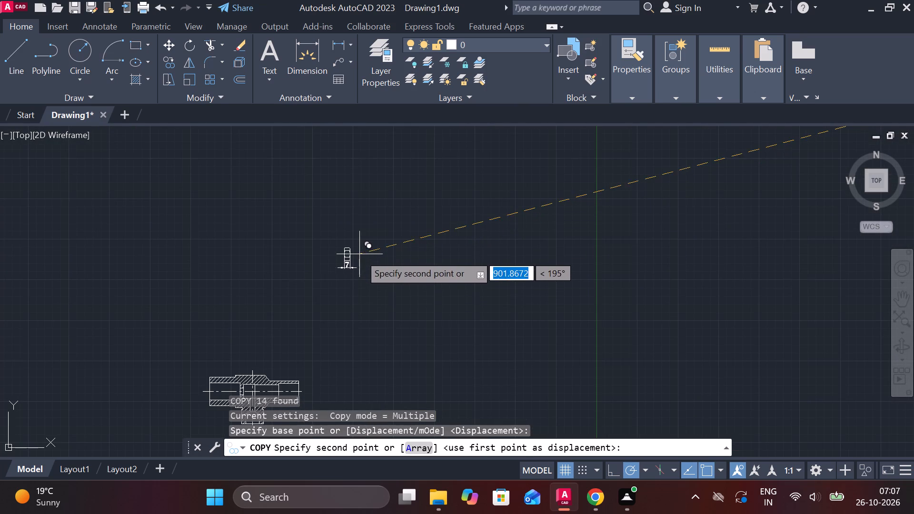
left_click(314, 301)
scroll(325, 289, "up", 3)
key("Escape")
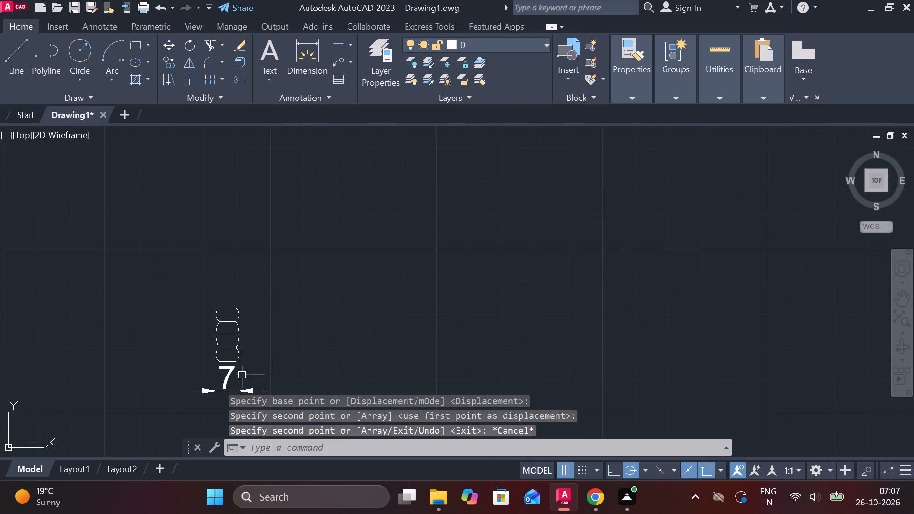
Erase the 7 width dimension from the copied part.
left_click(228, 377)
type("E")
key("space")
Add a leader from the original part's upper corner with the label 8 at text height 15.
scroll(522, 298, "down", 4)
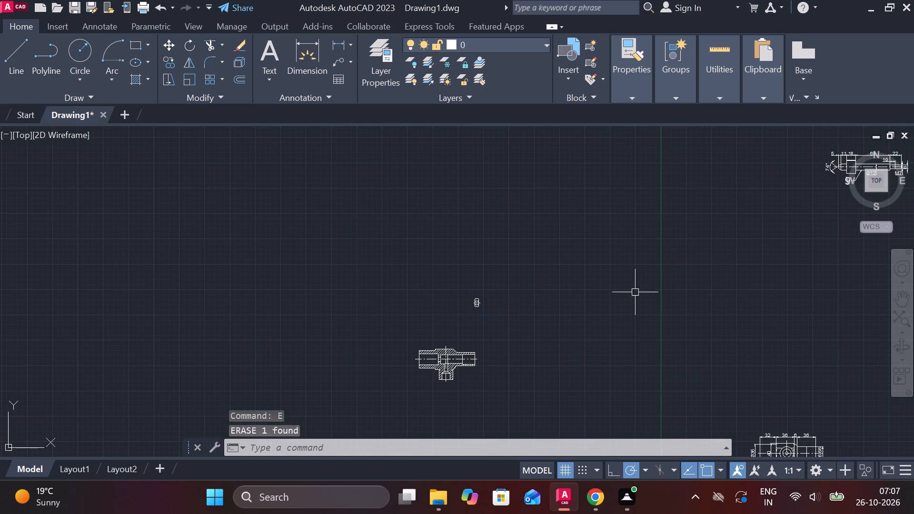
middle_click_drag(756, 232, 128, 361)
scroll(340, 303, "up", 5)
middle_click_drag(348, 282, 387, 310)
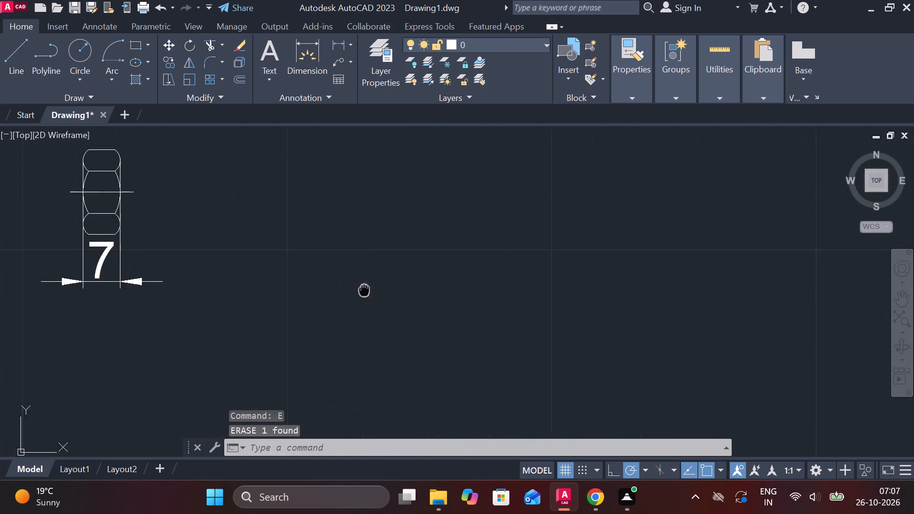
middle_click_drag(387, 310, 503, 346)
middle_click_drag(363, 296, 448, 361)
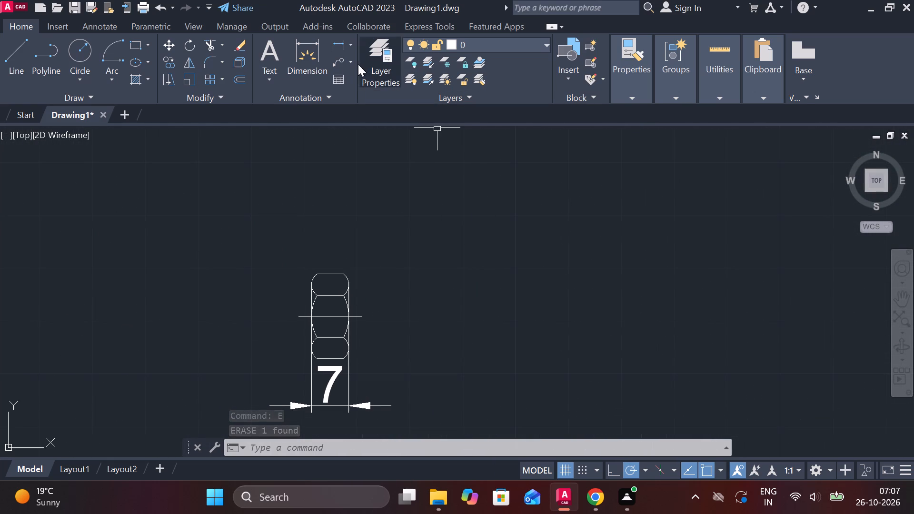
left_click(339, 63)
left_click(354, 282)
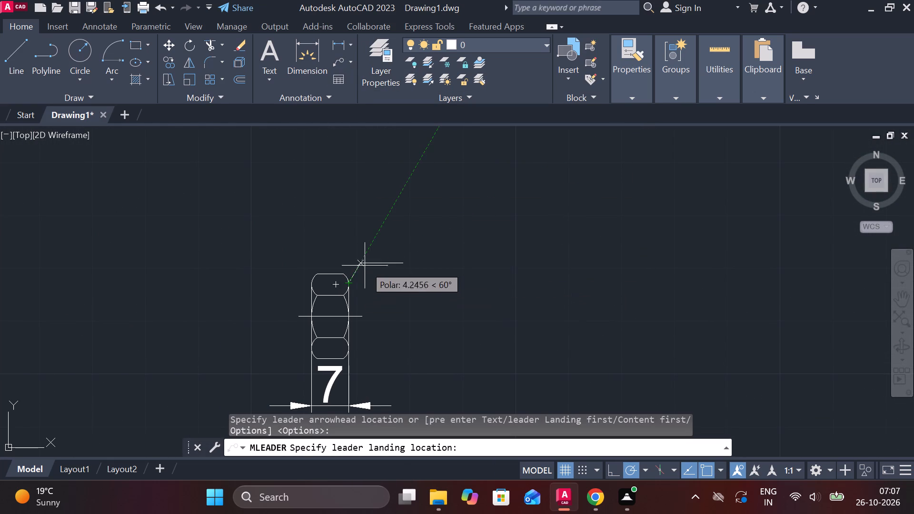
left_click(387, 242)
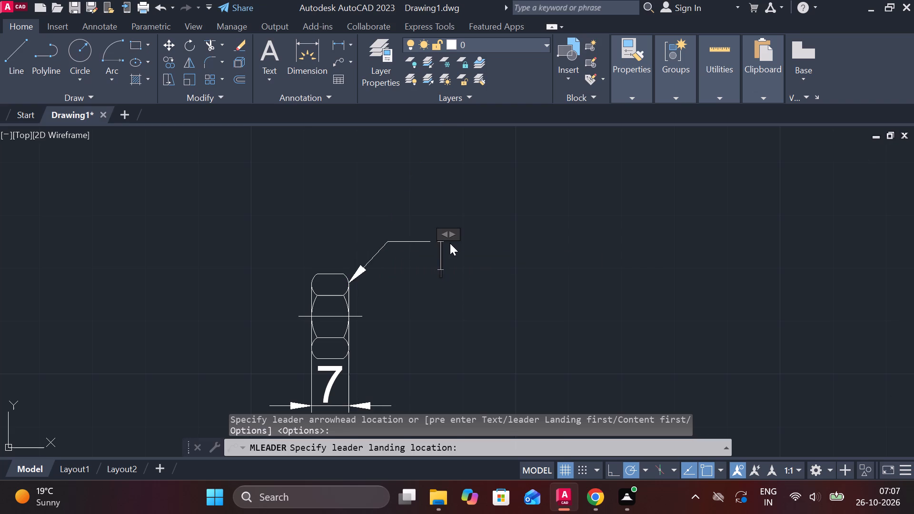
left_click(118, 64)
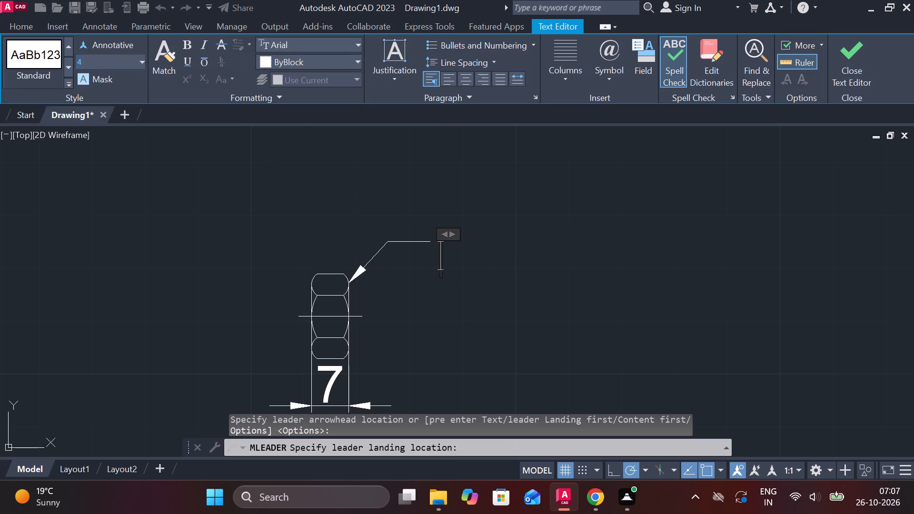
type("15")
key("Return")
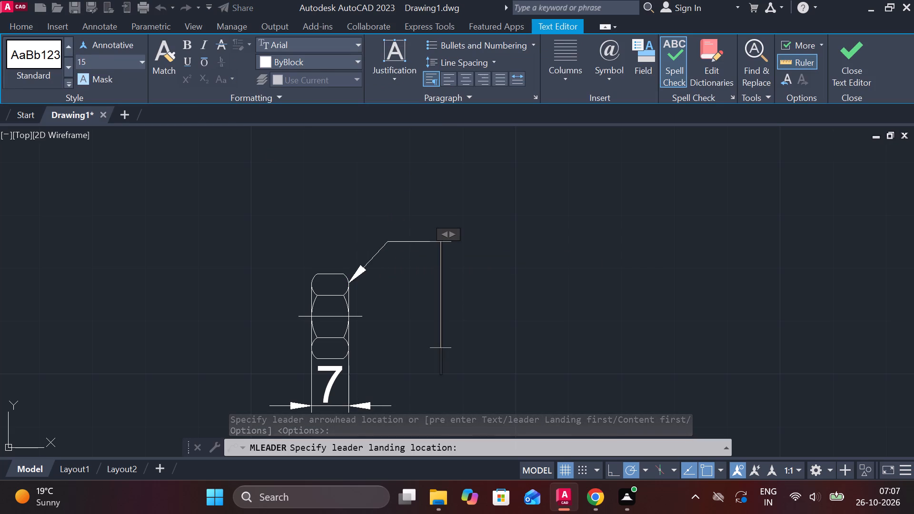
key("8")
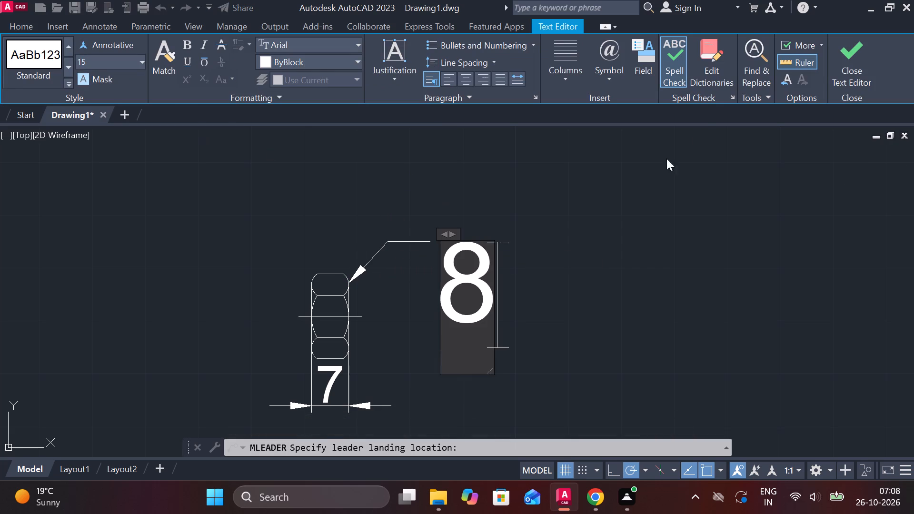
left_click(836, 59)
scroll(567, 246, "down", 3)
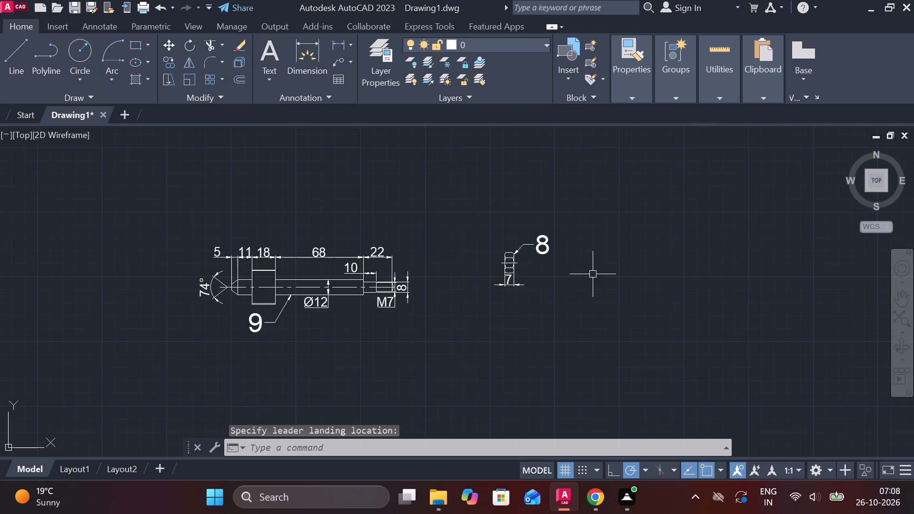
Draw a closed upright rectangle 2 wide and 20 high with lines, between spindle part 9 and part 8.
scroll(500, 331, "up", 1)
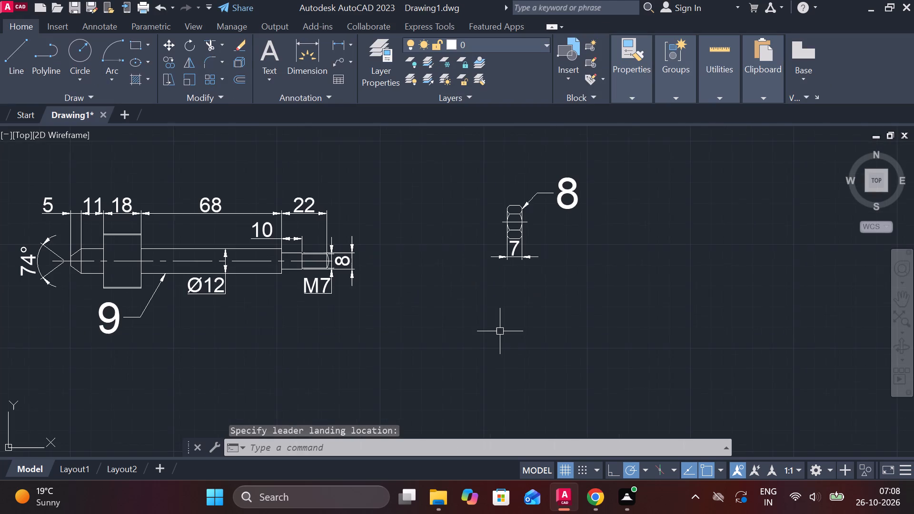
key("l")
key("Return")
scroll(411, 197, "up", 3)
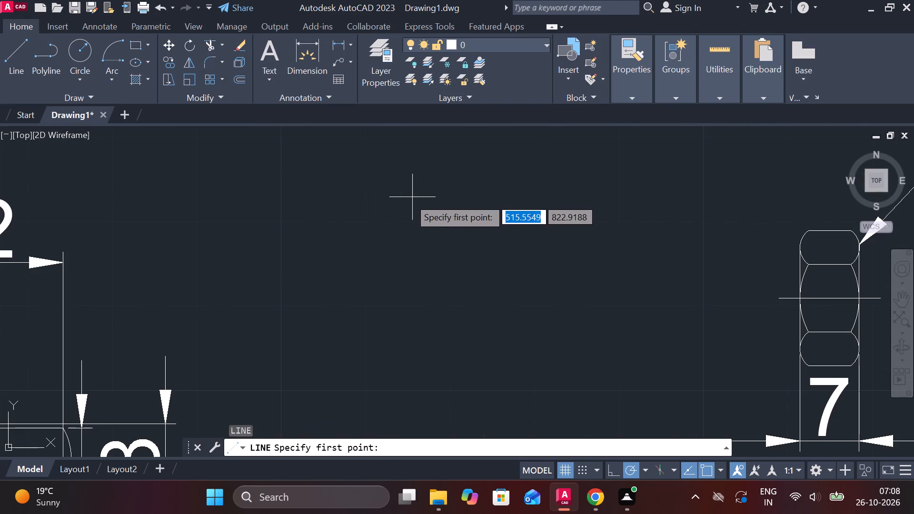
left_click(385, 203)
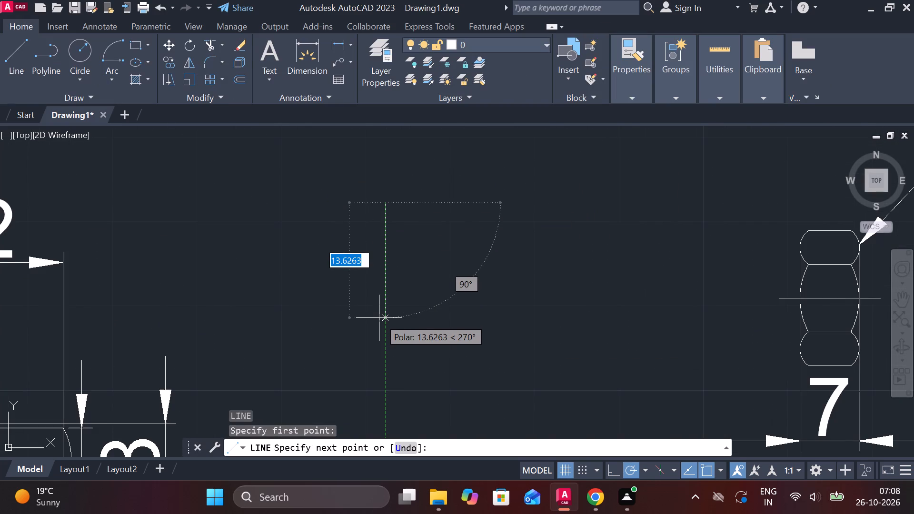
type("20")
key("Return")
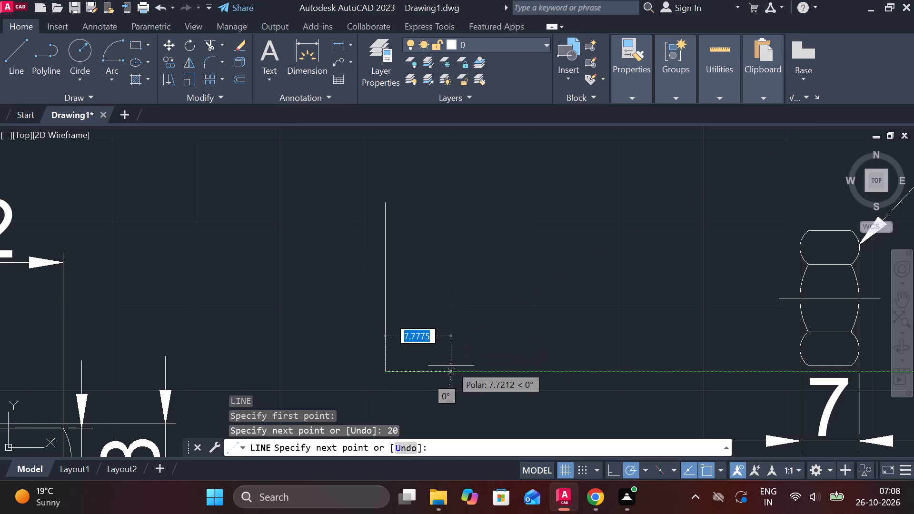
type("2")
key("space")
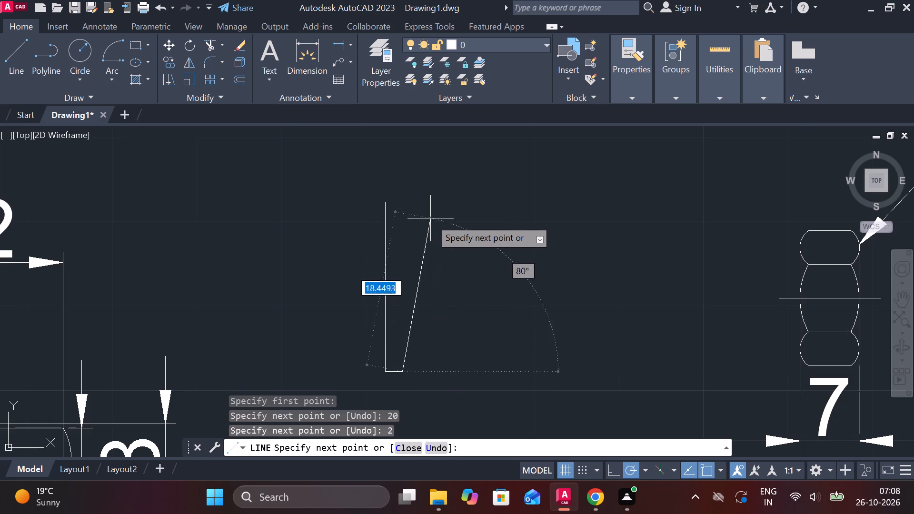
type("20")
key("Return")
type("C")
key("space")
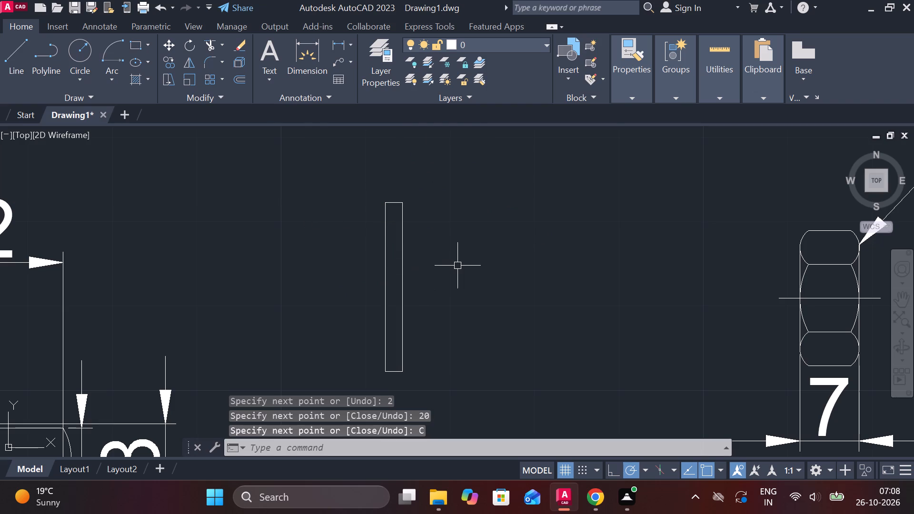
Add a centre line between the narrow rectangle's top and bottom edges.
type("CE")
left_click(472, 287)
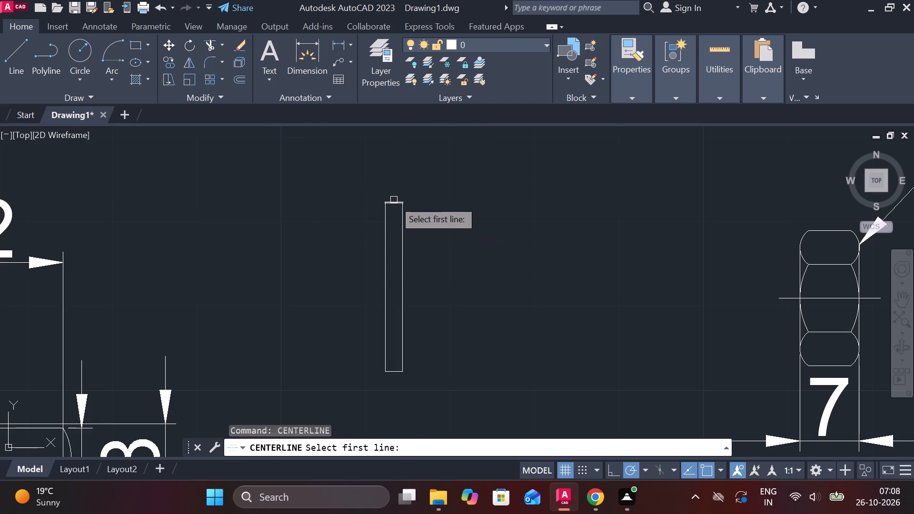
left_click(394, 200)
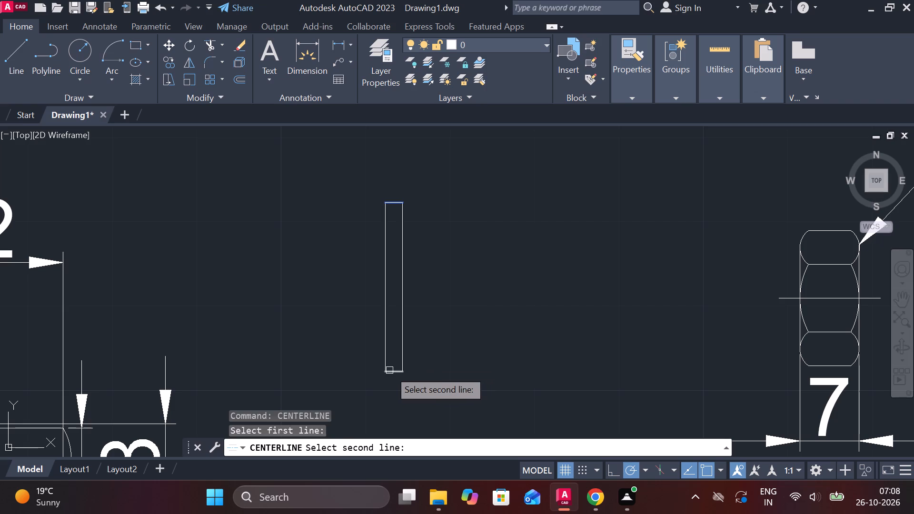
left_click(389, 370)
key("Escape")
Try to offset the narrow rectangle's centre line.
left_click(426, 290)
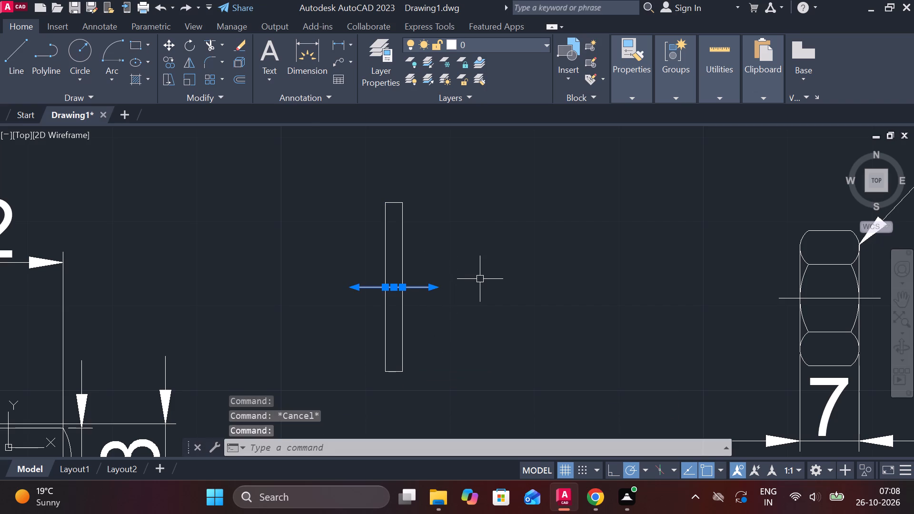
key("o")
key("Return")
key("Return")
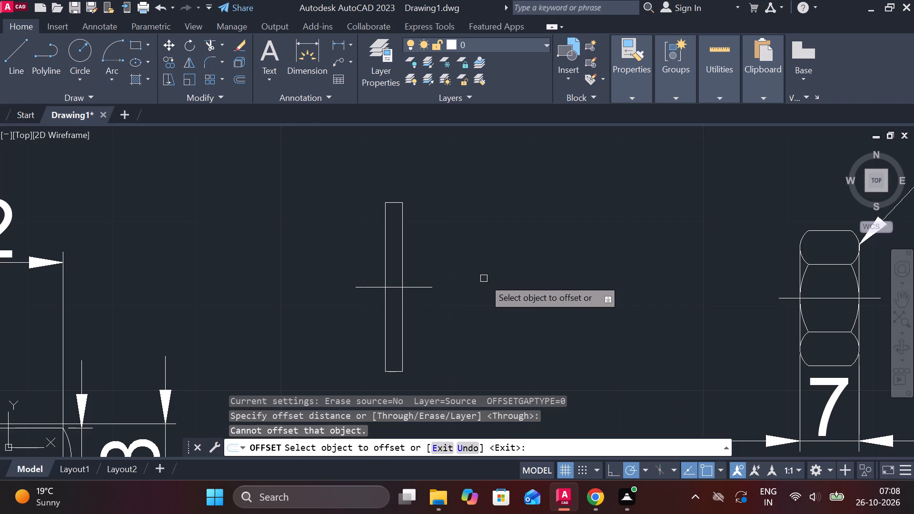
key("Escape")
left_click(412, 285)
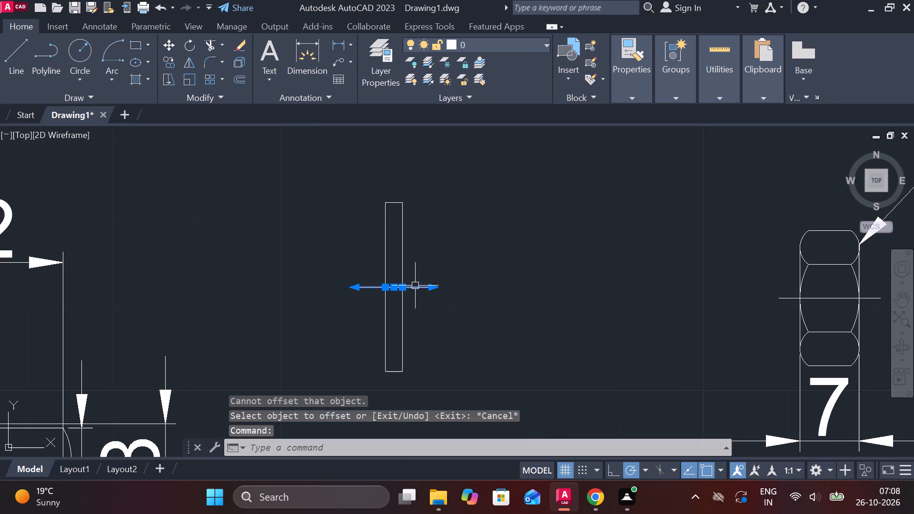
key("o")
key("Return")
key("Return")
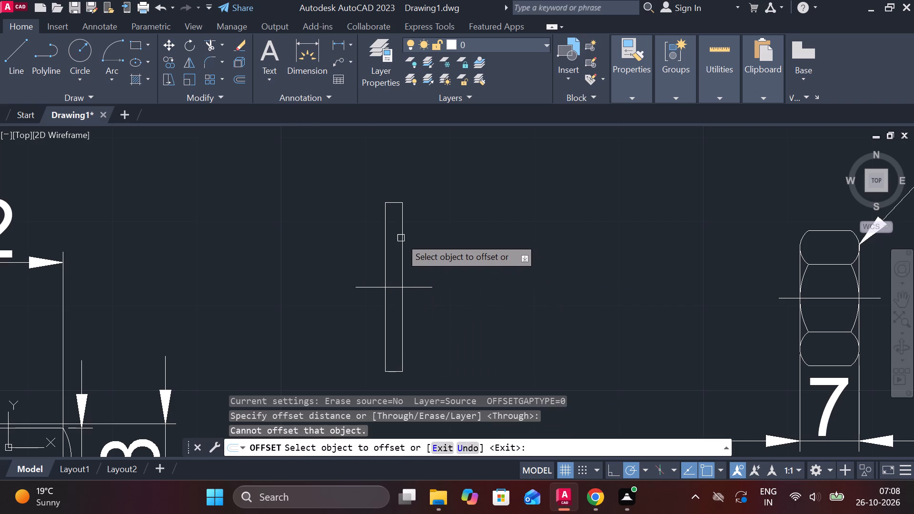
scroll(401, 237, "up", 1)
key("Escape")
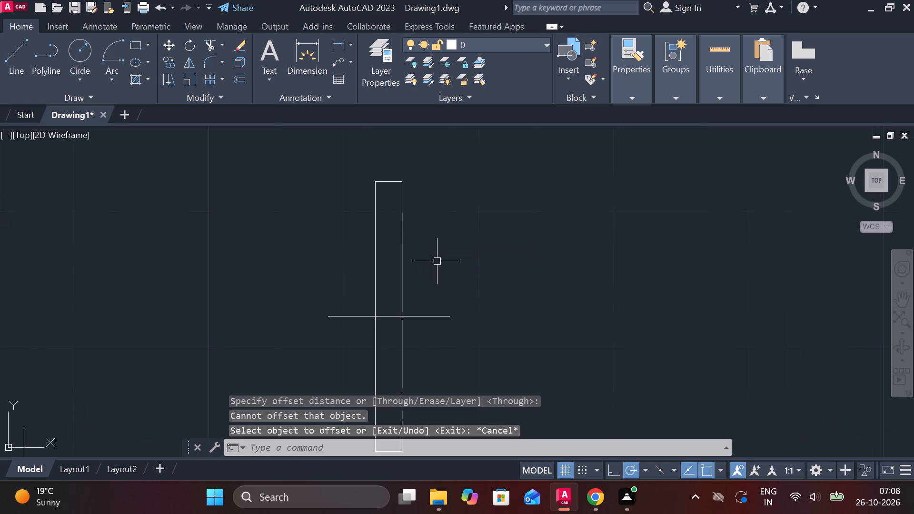
Draw a horizontal line across the narrow rectangle at mid-height, from one long edge to the other.
key("l")
key("Return")
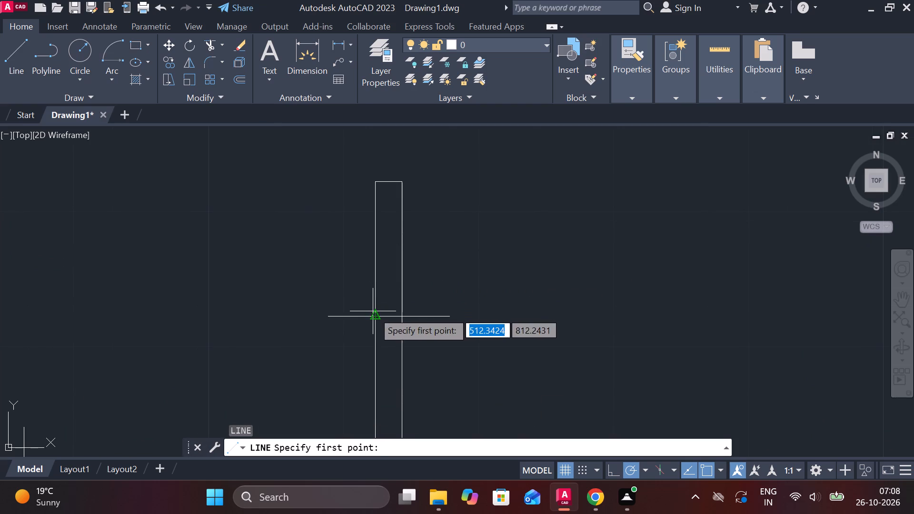
left_click(373, 311)
left_click(410, 315)
key("Escape")
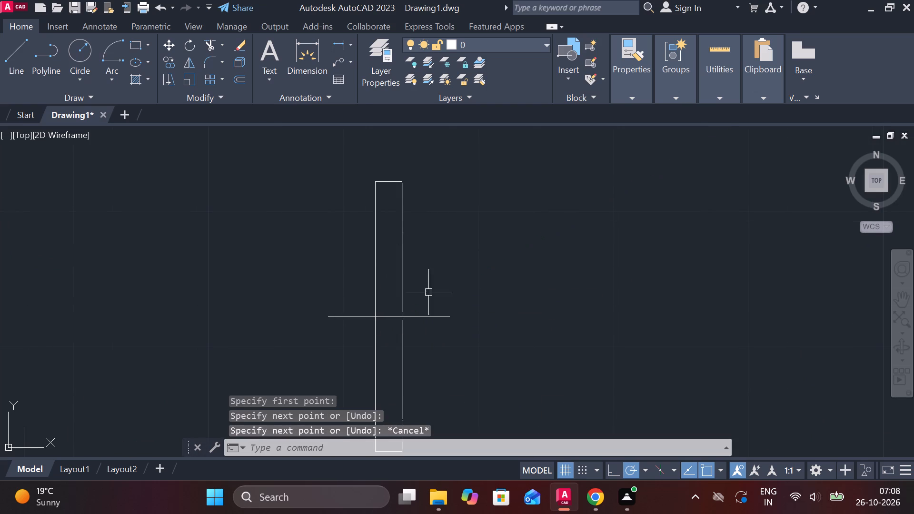
Offset the short mid-height line by 6 both above and below inside the narrow rectangle.
left_click(391, 314)
key("o")
key("Return")
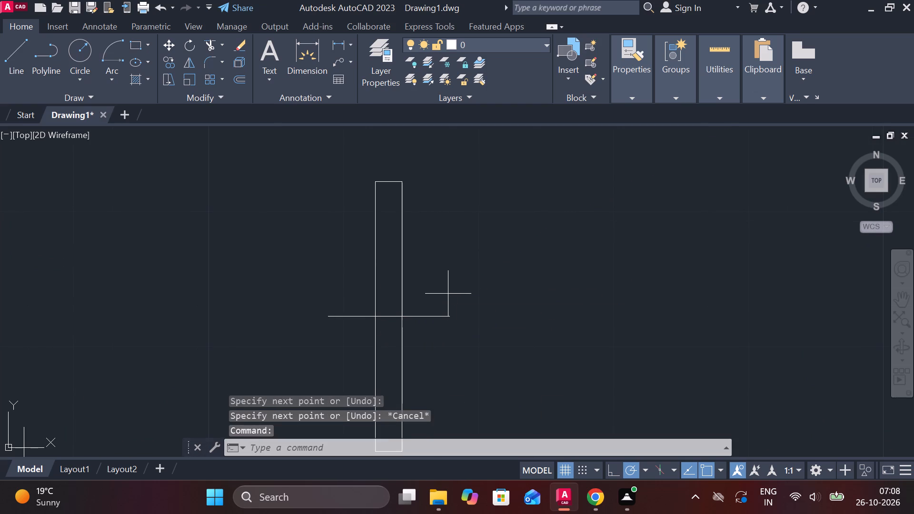
key("Return")
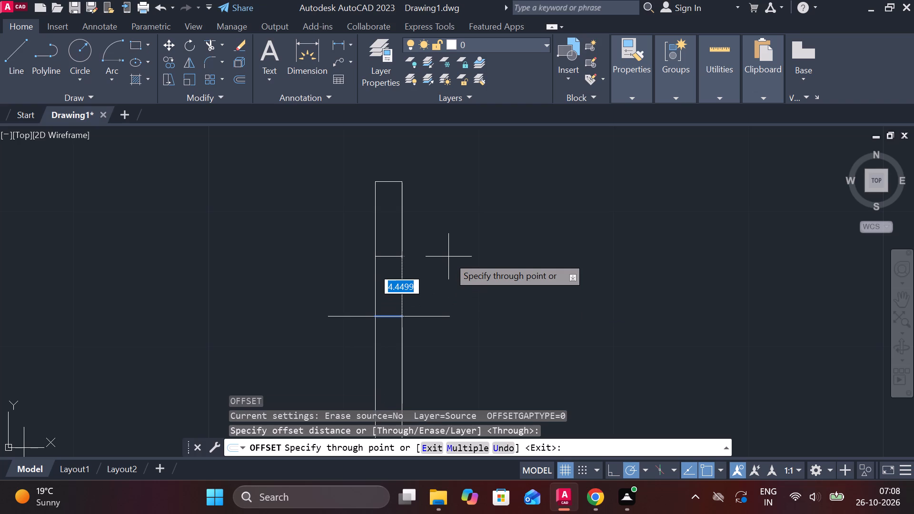
type("6")
key("space")
left_click(388, 316)
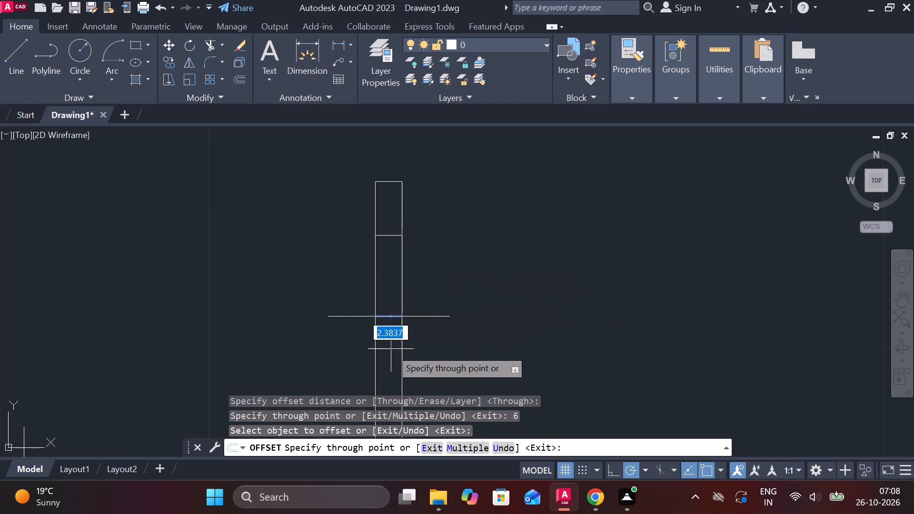
key("6")
key("Return")
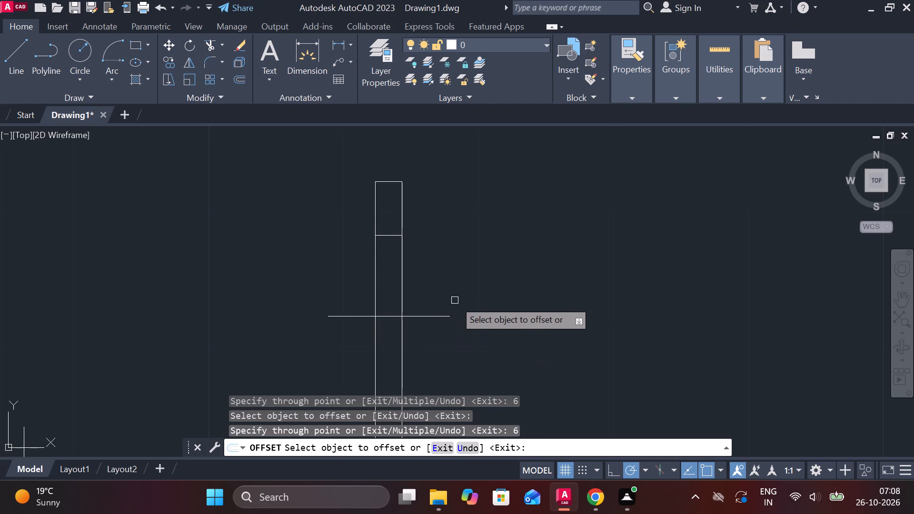
scroll(455, 300, "down", 2)
middle_click_drag(455, 300, 436, 278)
scroll(440, 284, "up", 2)
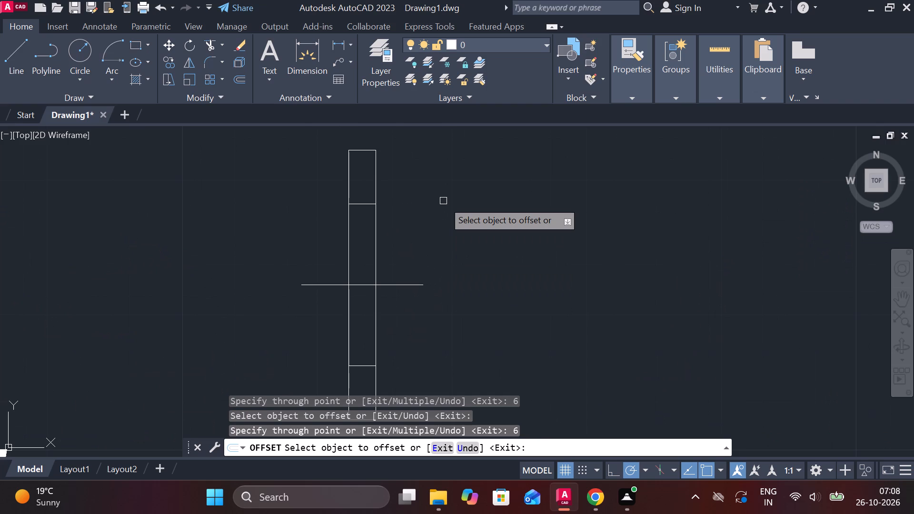
scroll(471, 236, "down", 1)
key("Escape")
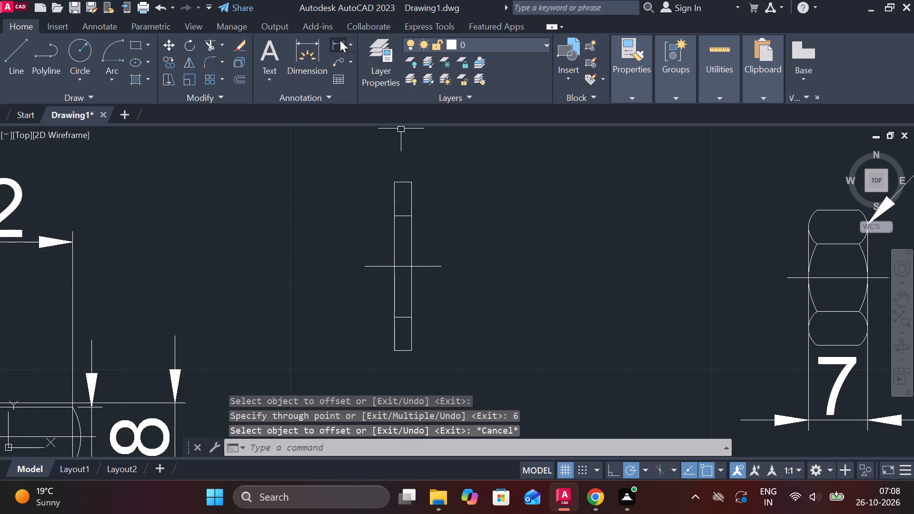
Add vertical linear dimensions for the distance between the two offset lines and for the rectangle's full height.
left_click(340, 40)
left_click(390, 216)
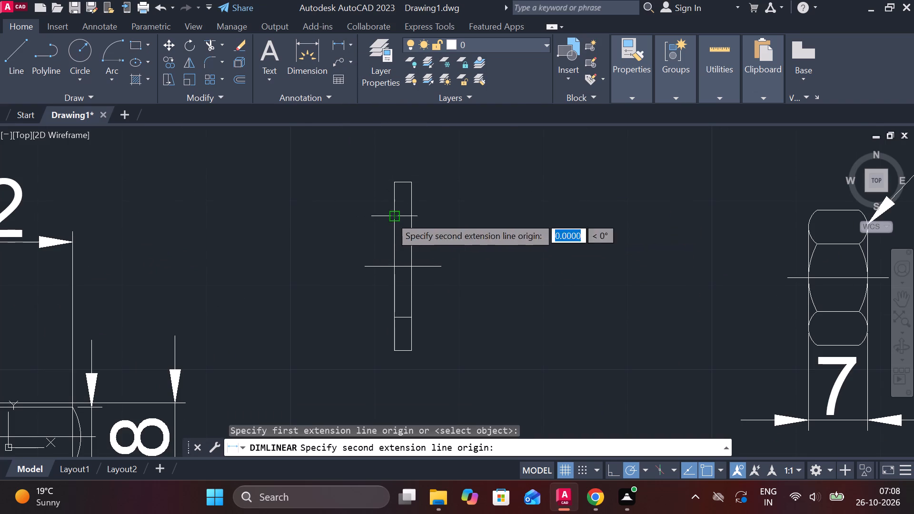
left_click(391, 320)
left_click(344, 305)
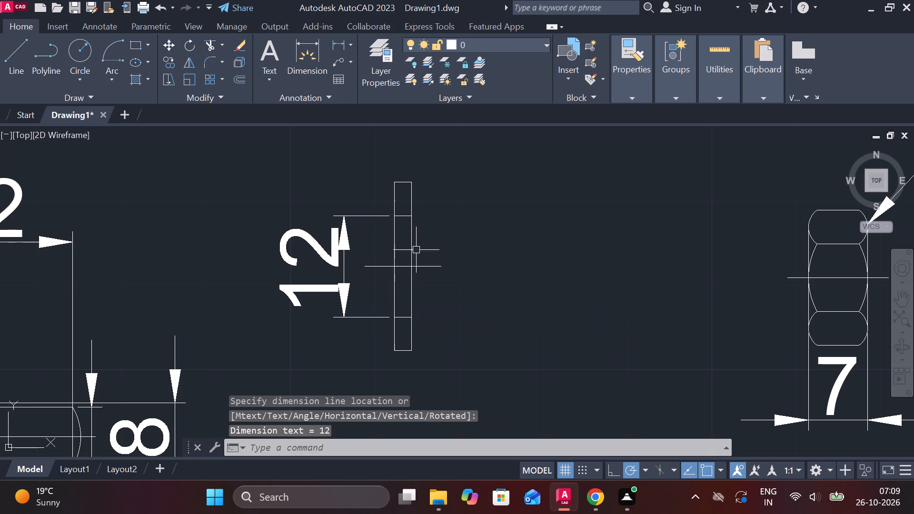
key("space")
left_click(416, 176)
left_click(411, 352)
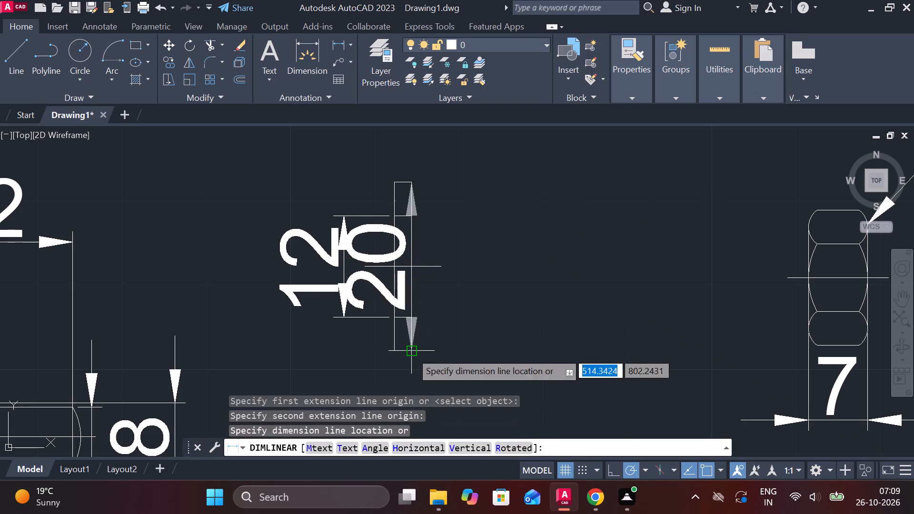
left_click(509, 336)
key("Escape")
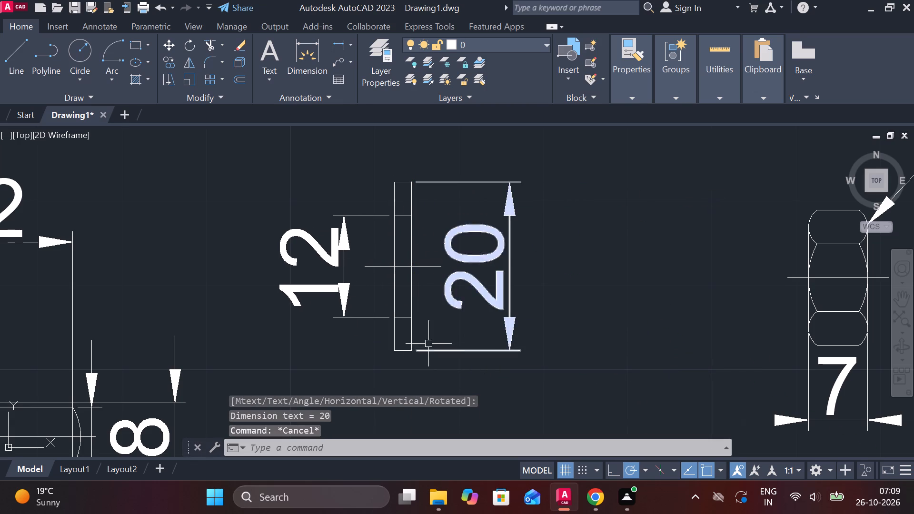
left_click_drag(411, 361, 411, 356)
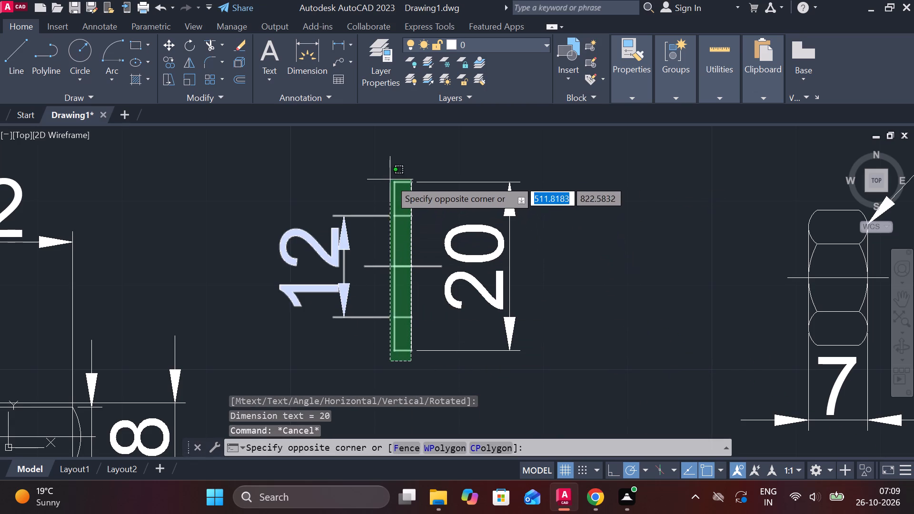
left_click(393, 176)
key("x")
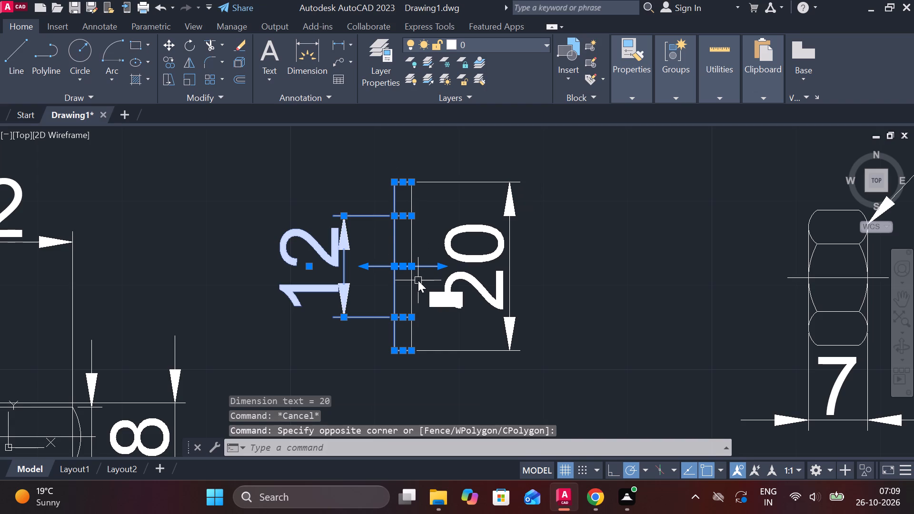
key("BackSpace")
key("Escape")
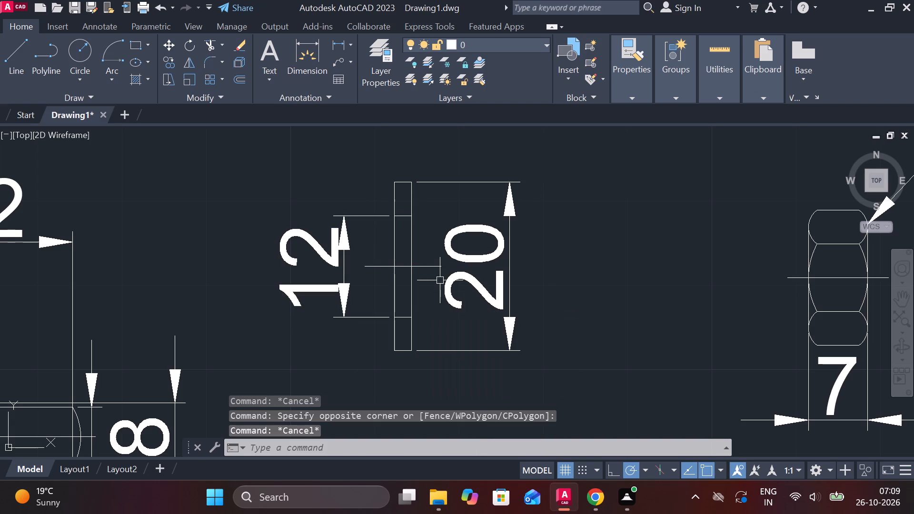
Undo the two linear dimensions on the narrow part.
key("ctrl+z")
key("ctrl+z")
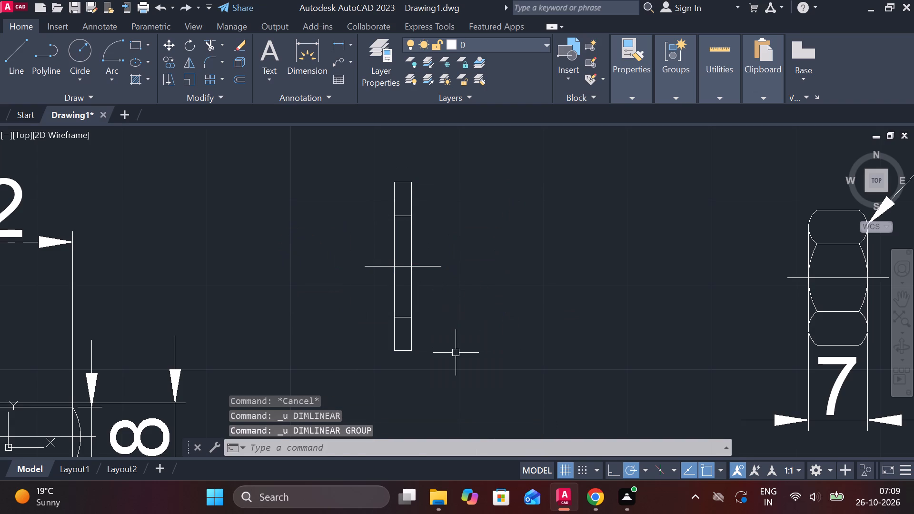
Copy the whole undimensioned narrow part, including its centre line, to beside the small part near the distant lower-left view.
left_click(456, 355)
left_click(335, 168)
key("c")
key("o")
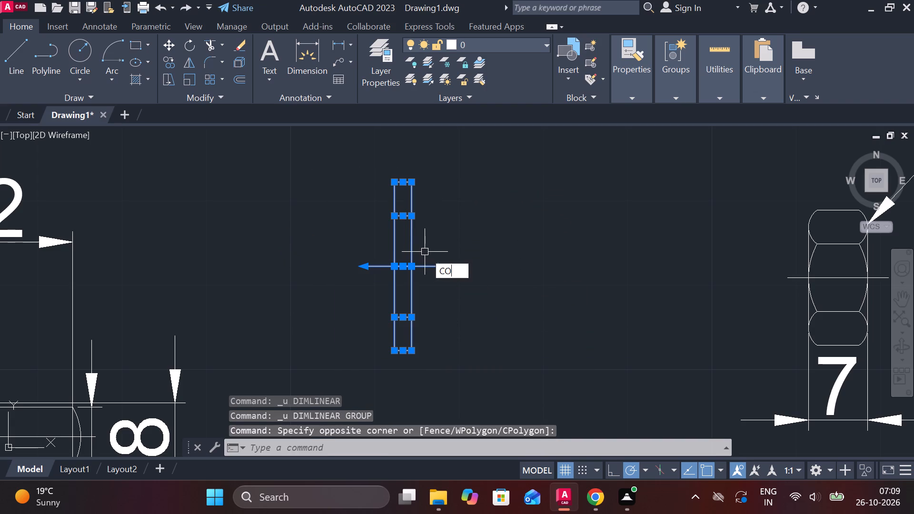
key("Return")
left_click(449, 277)
scroll(452, 280, "down", 6)
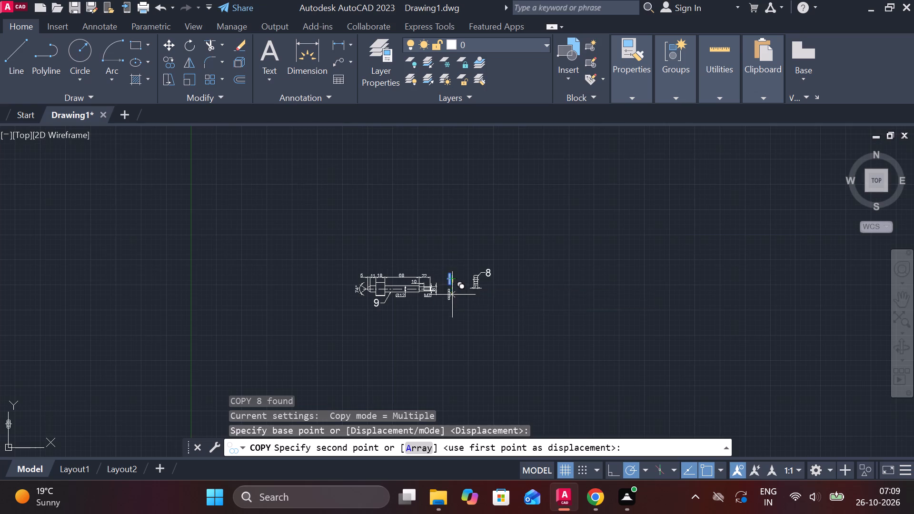
scroll(452, 297, "down", 3)
left_click(295, 349)
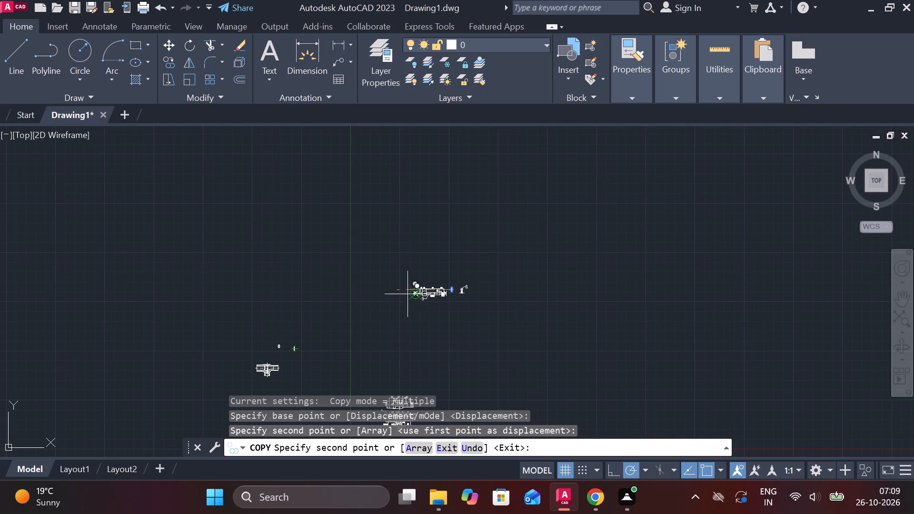
scroll(451, 295, "up", 9)
key("Escape")
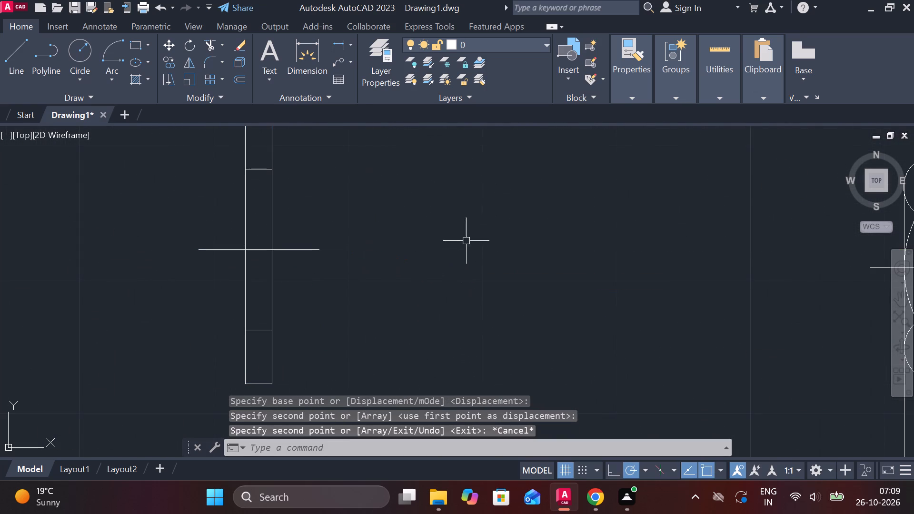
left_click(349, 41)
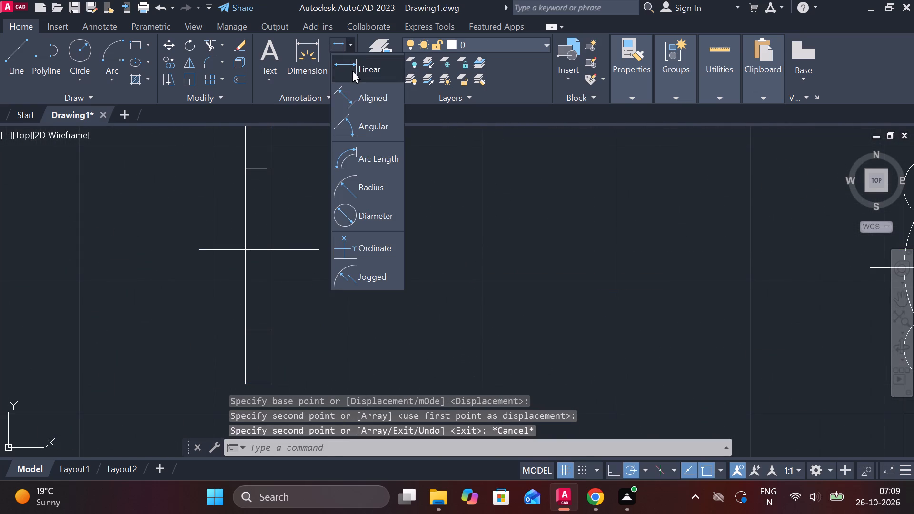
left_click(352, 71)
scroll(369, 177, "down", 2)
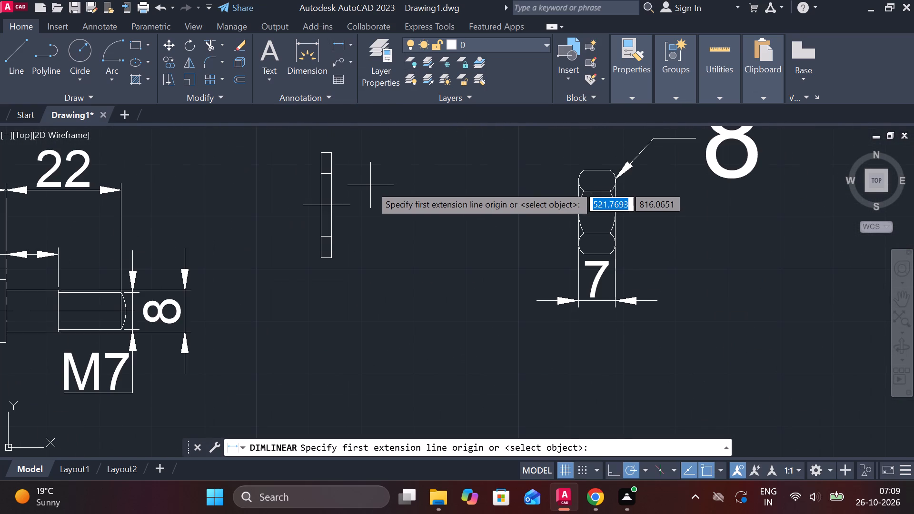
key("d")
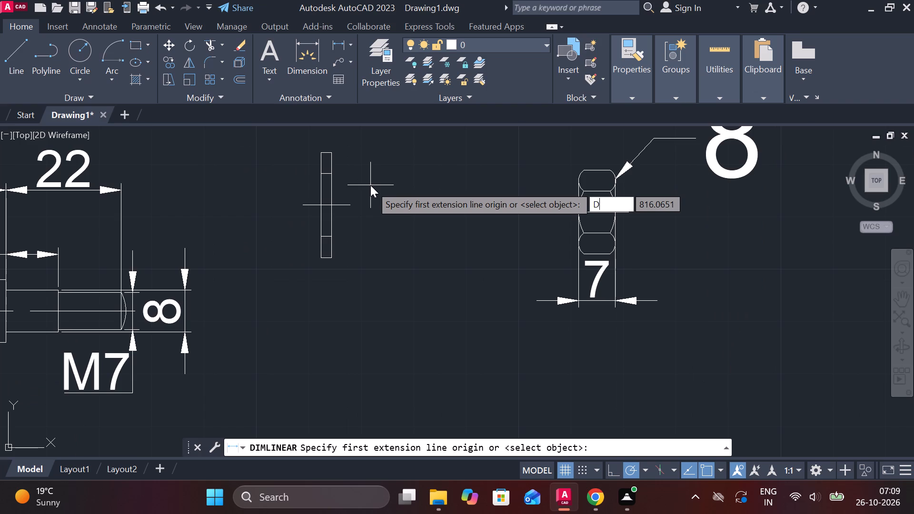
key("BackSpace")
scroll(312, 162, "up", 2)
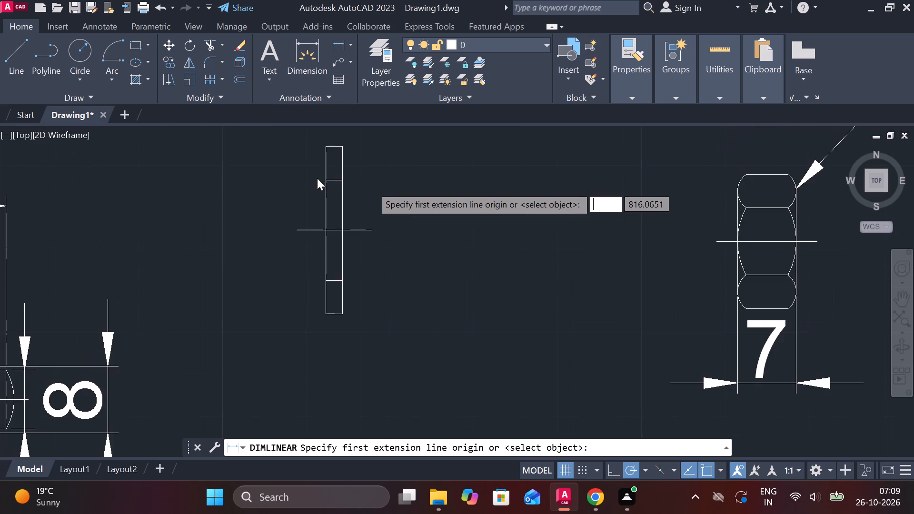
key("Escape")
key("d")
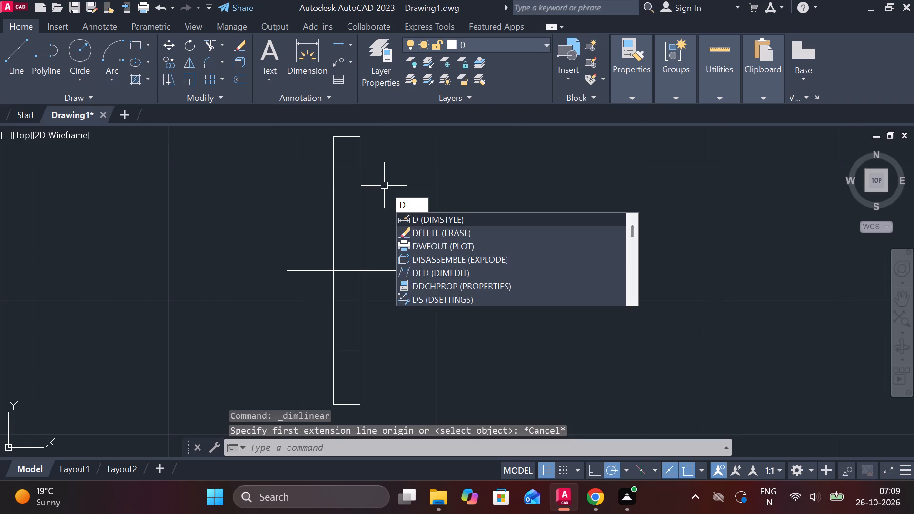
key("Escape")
Dimension the original narrow part vertically: the offset lines' spacing on one side and the full height on the other.
left_click(342, 40)
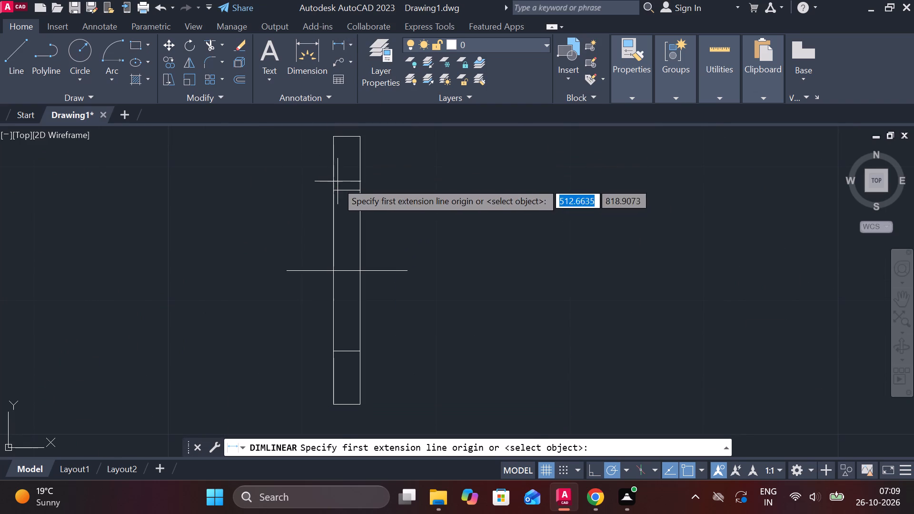
left_click(337, 182)
left_click(331, 348)
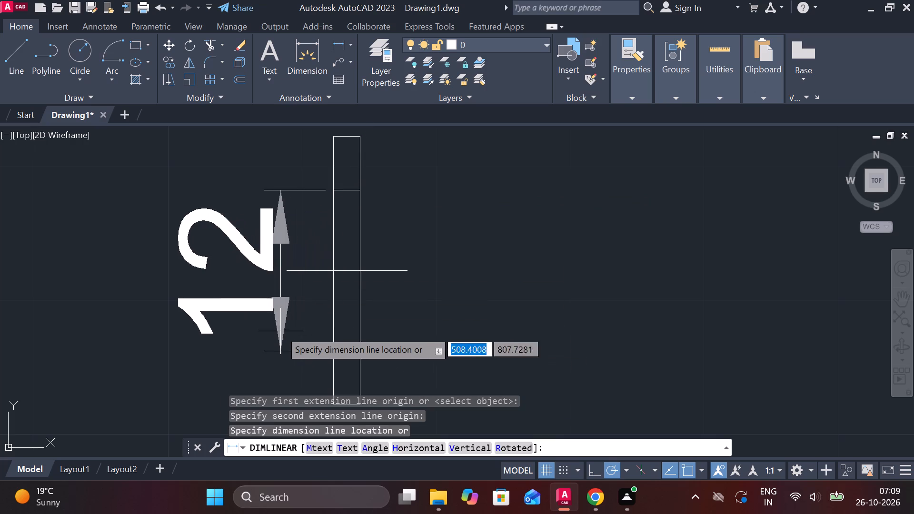
left_click(264, 320)
key("space")
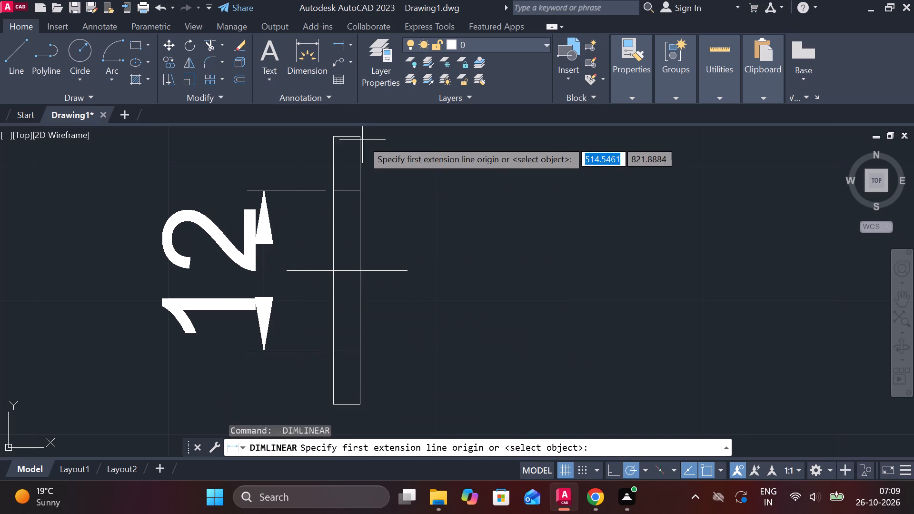
left_click(362, 140)
middle_click_drag(370, 331, 379, 259)
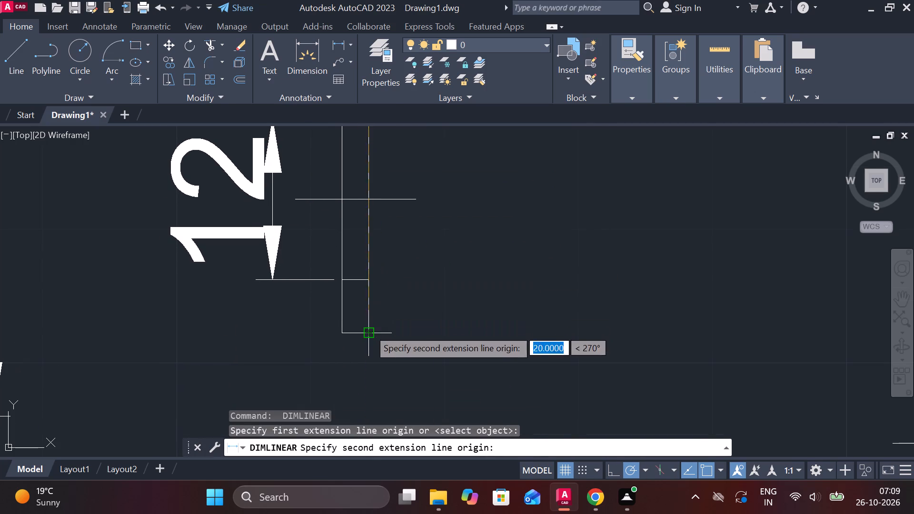
left_click(368, 329)
left_click(535, 291)
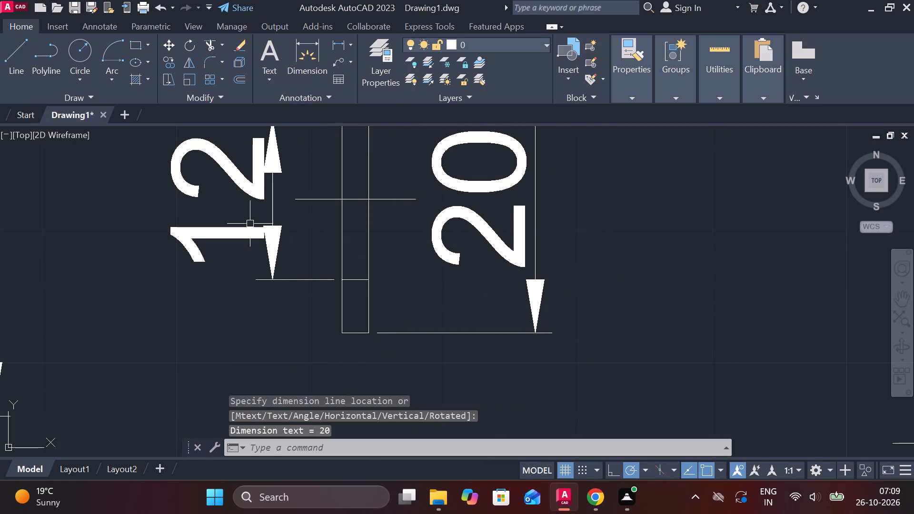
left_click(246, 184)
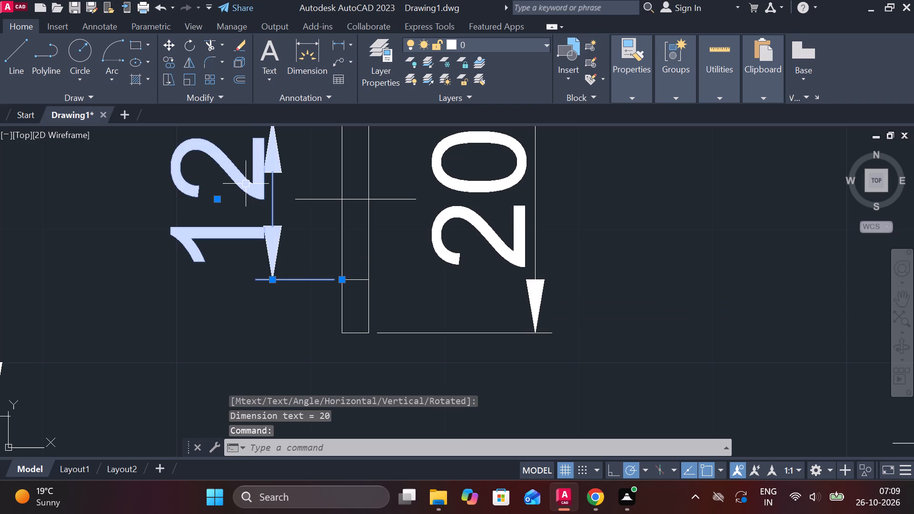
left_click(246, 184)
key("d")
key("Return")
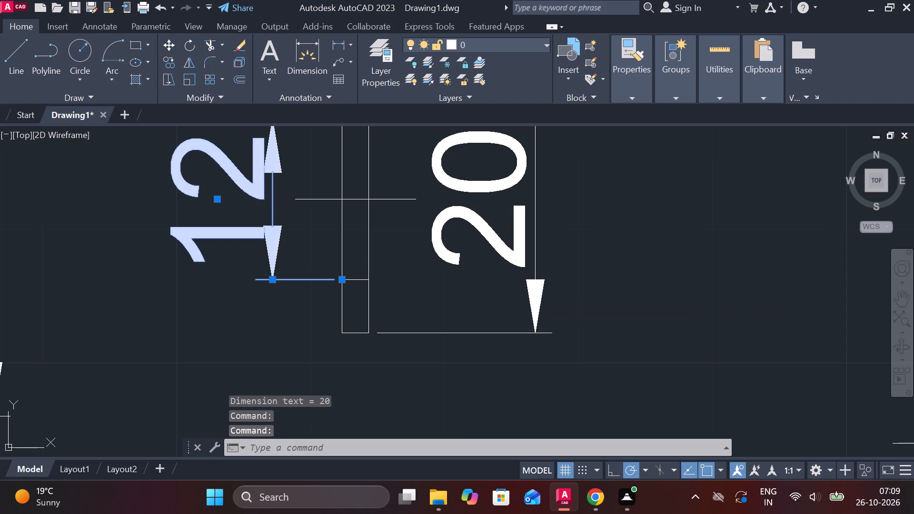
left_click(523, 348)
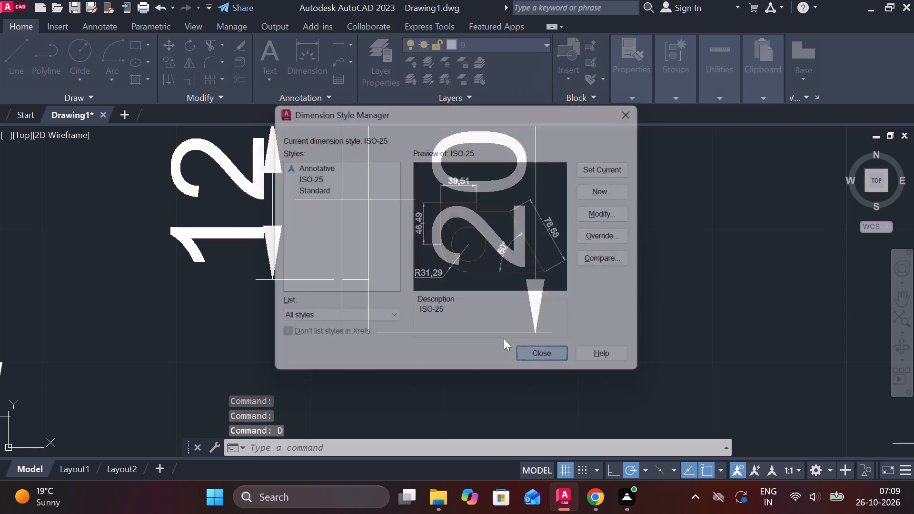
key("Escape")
Add a diameter symbol in front of the narrow part's 12 dimension.
double_click(247, 181)
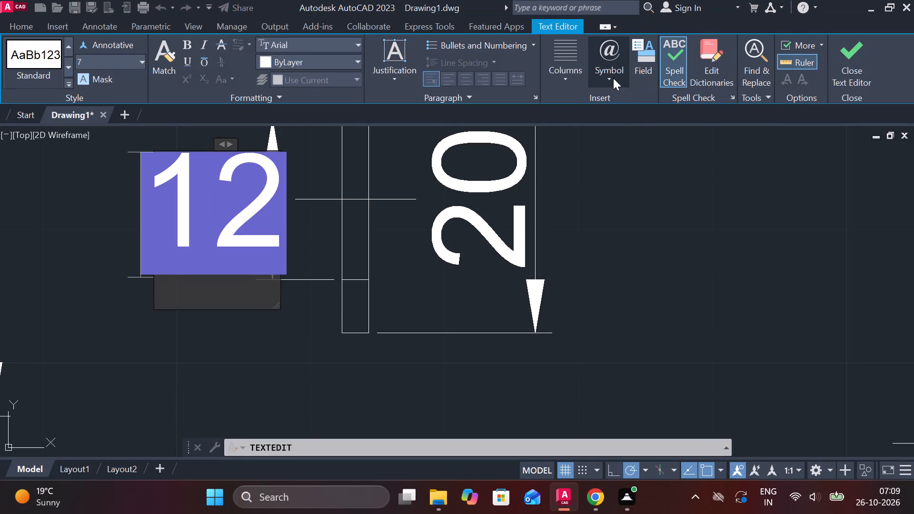
left_click(613, 78)
left_click(628, 136)
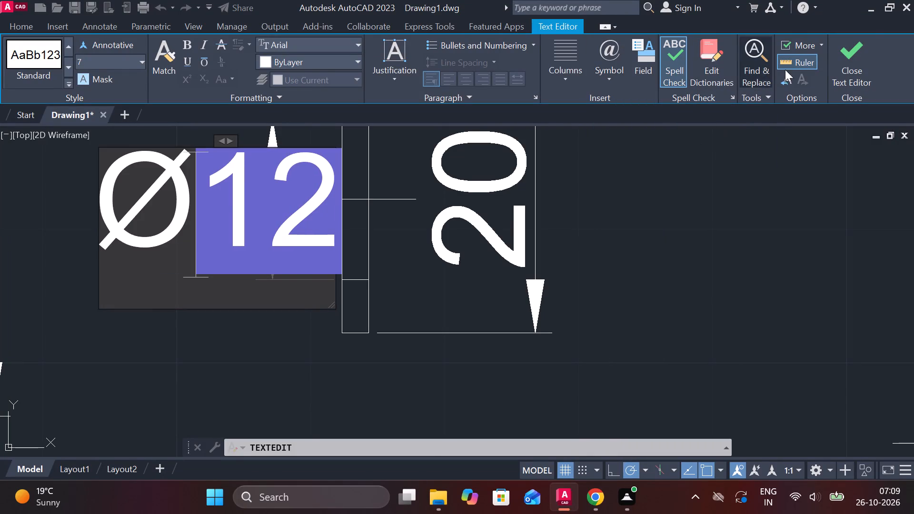
left_click(842, 53)
scroll(676, 156, "down", 2)
scroll(559, 214, "up", 1)
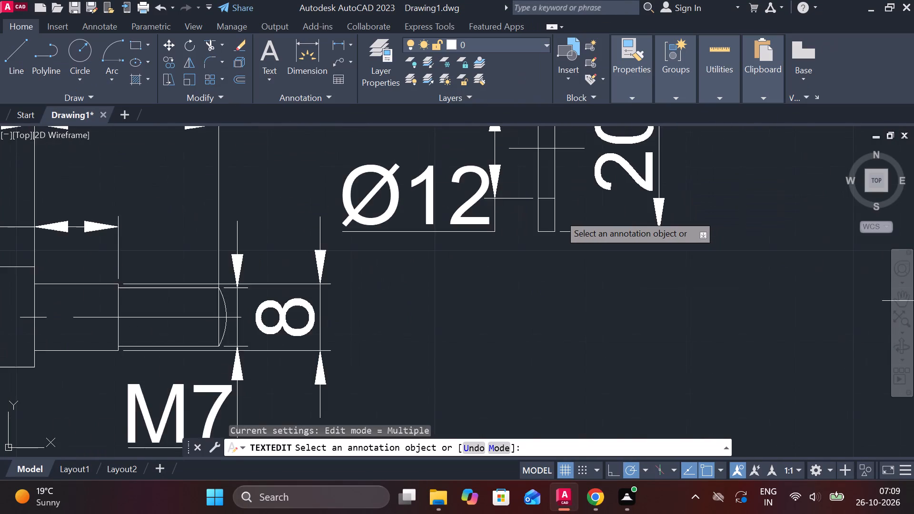
scroll(559, 214, "down", 1)
key("Escape")
Add a diameter symbol in front of the narrow part's 20 dimension.
double_click(611, 163)
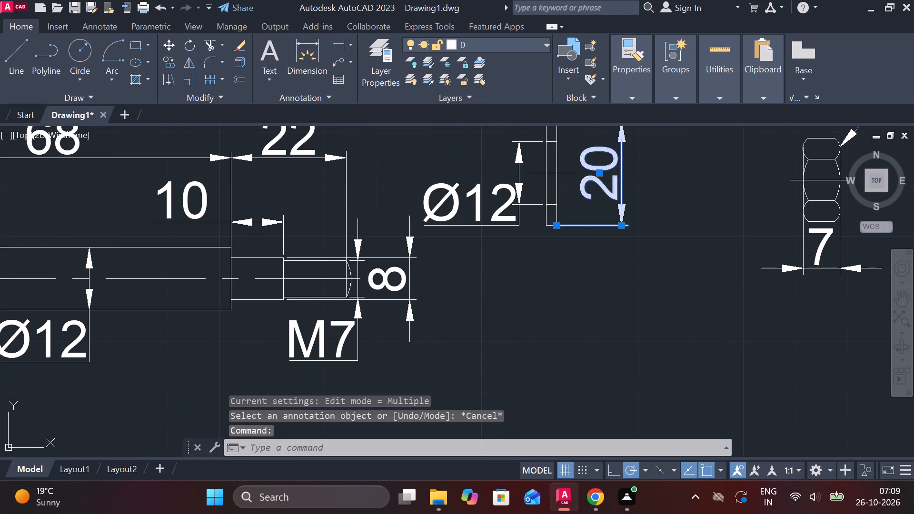
left_click(623, 78)
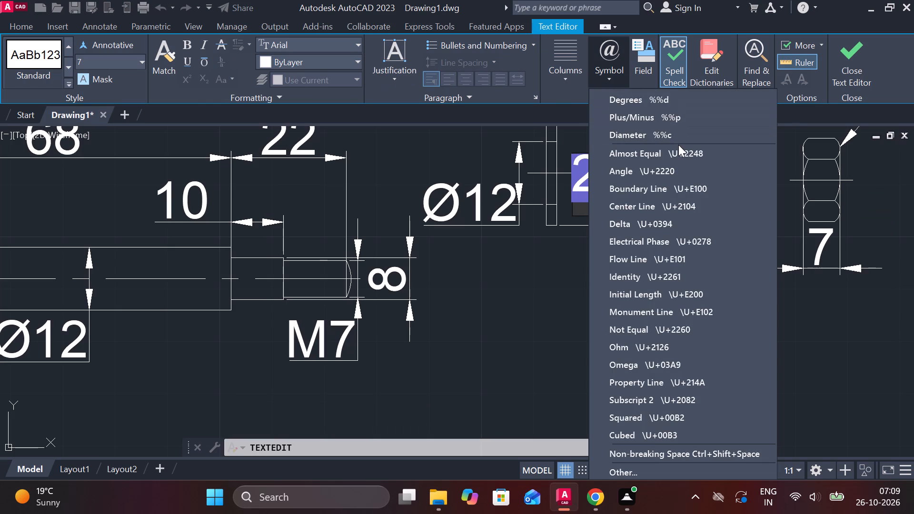
left_click(666, 138)
left_click(844, 74)
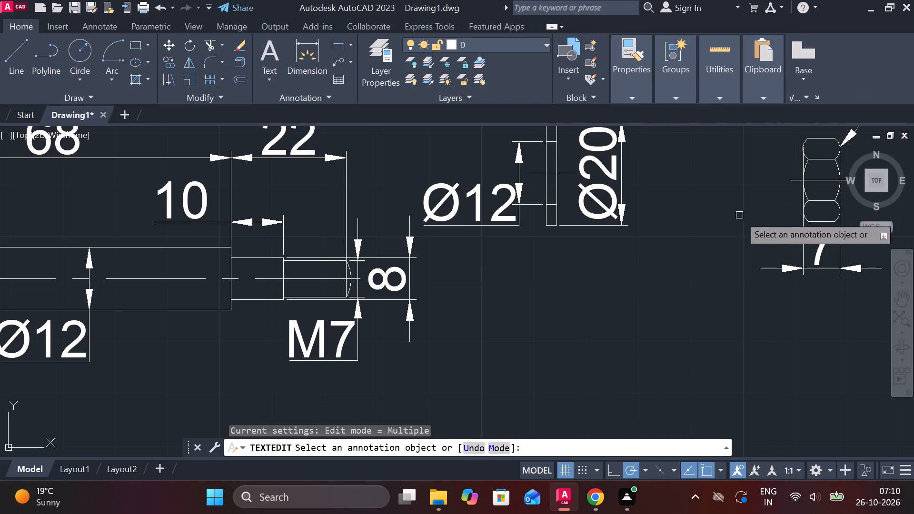
scroll(679, 231, "down", 2)
scroll(593, 244, "up", 1)
key("Escape")
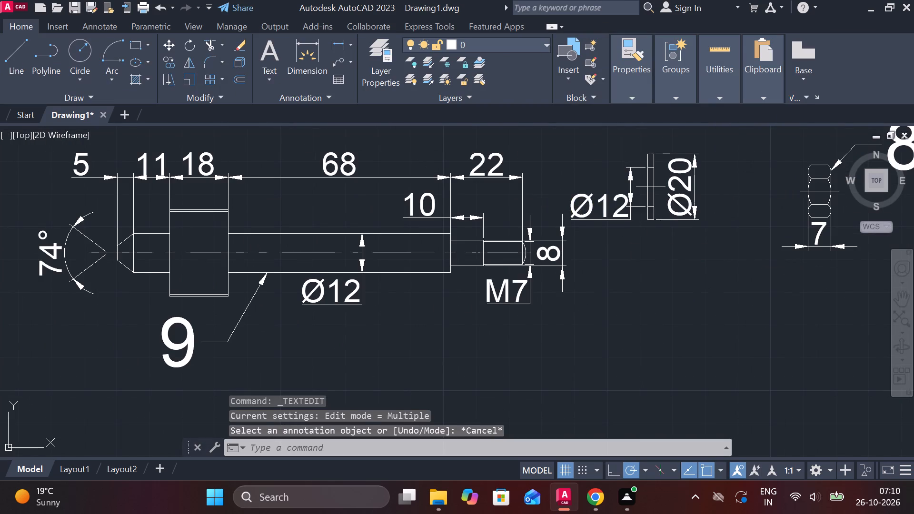
Reposition the Ø12 dimension text of the narrow part so it sits above the part.
left_click(623, 210)
left_click(599, 197)
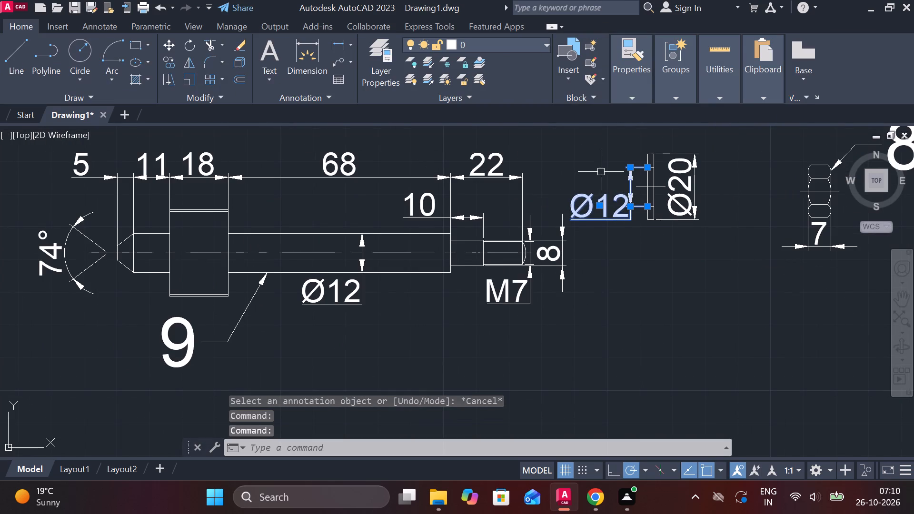
left_click(598, 206)
scroll(598, 167, "up", 1)
middle_click_drag(598, 167, 562, 237)
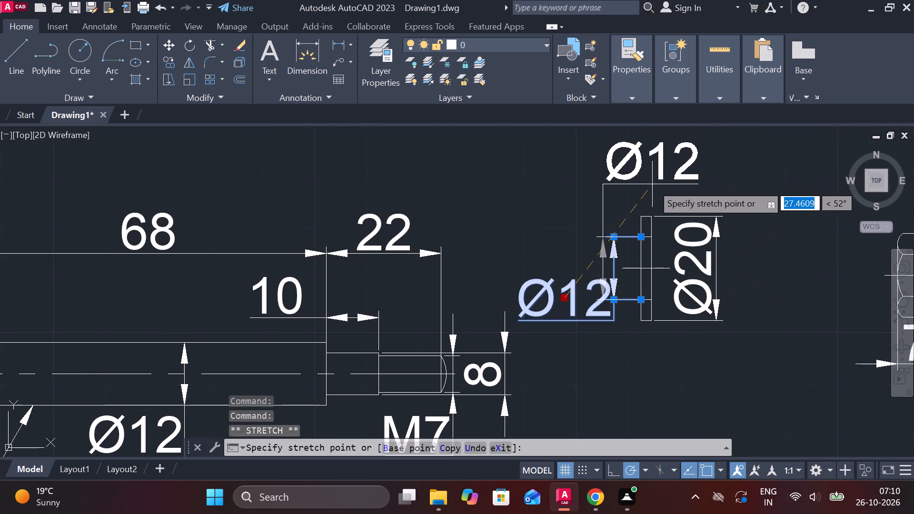
left_click(652, 188)
key("Escape")
Add a multileader from the narrow part's bottom edge with the label 4 at text height 15.
middle_click_drag(690, 265, 671, 265)
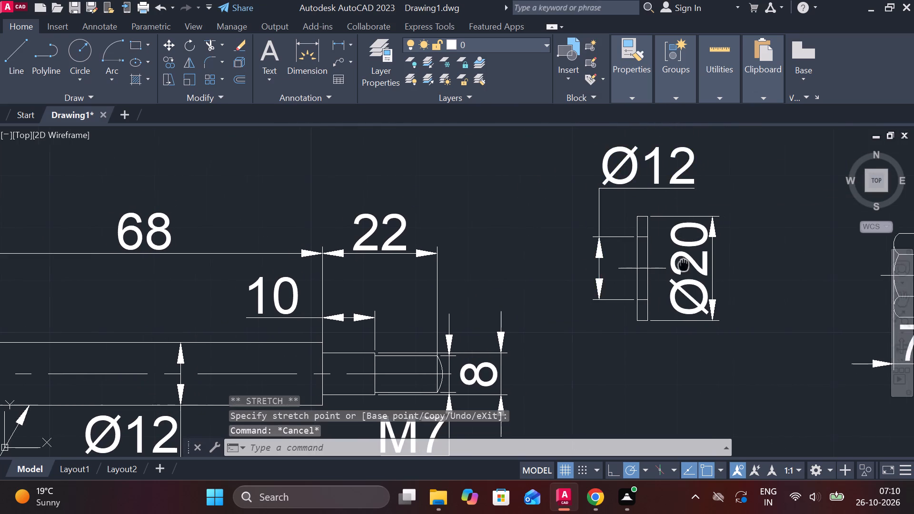
middle_click_drag(671, 265, 556, 227)
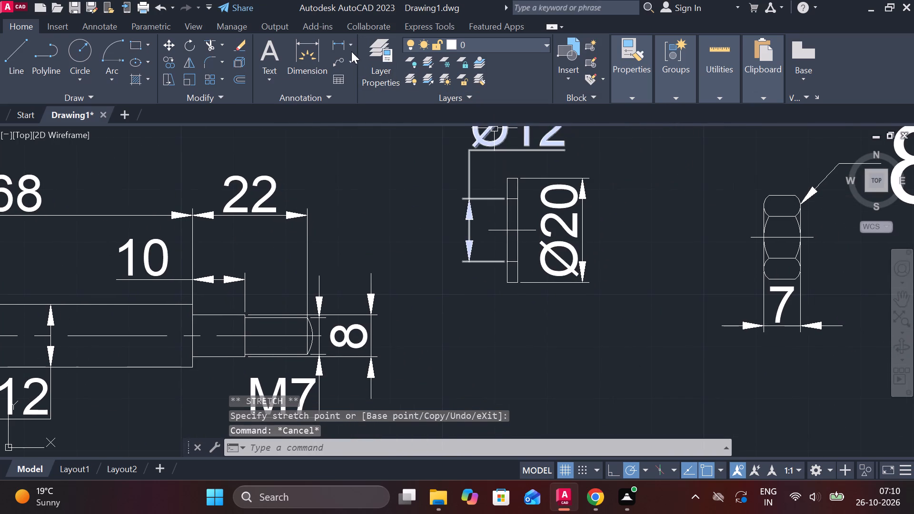
left_click(341, 60)
left_click(510, 291)
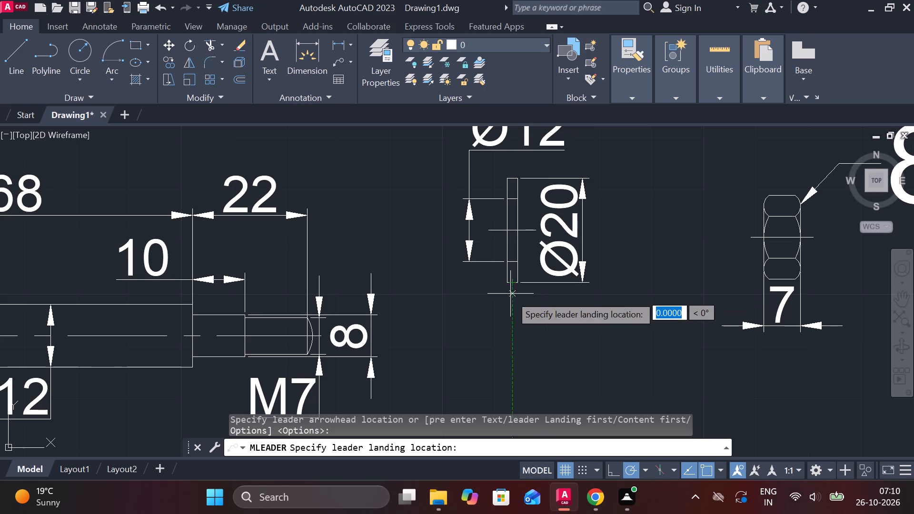
left_click(490, 333)
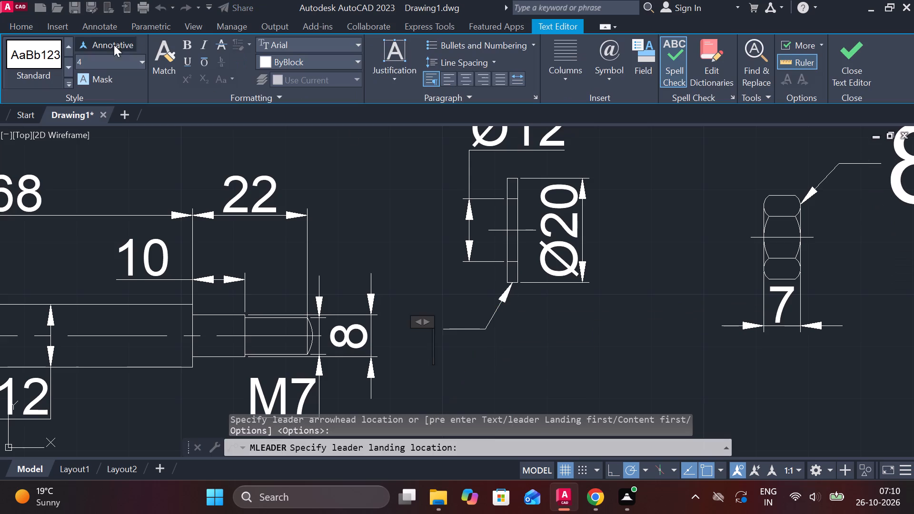
left_click(103, 61)
type("15")
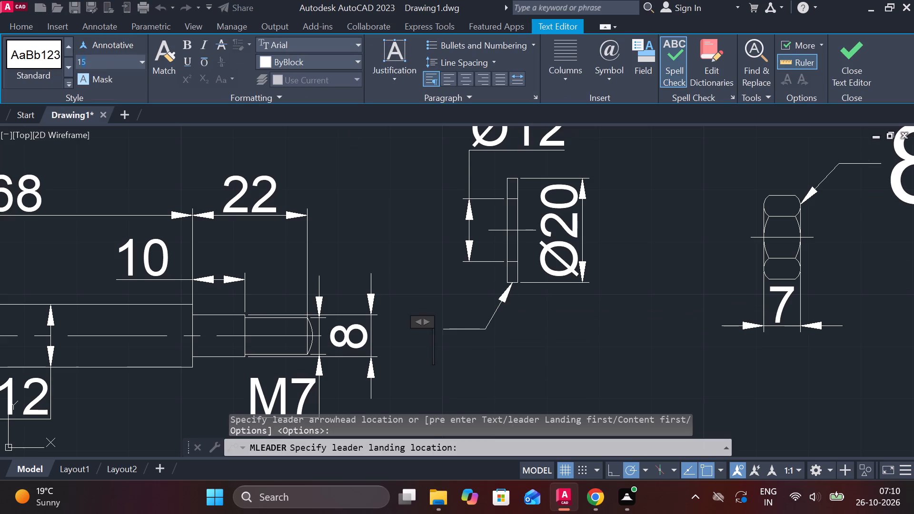
key("Return")
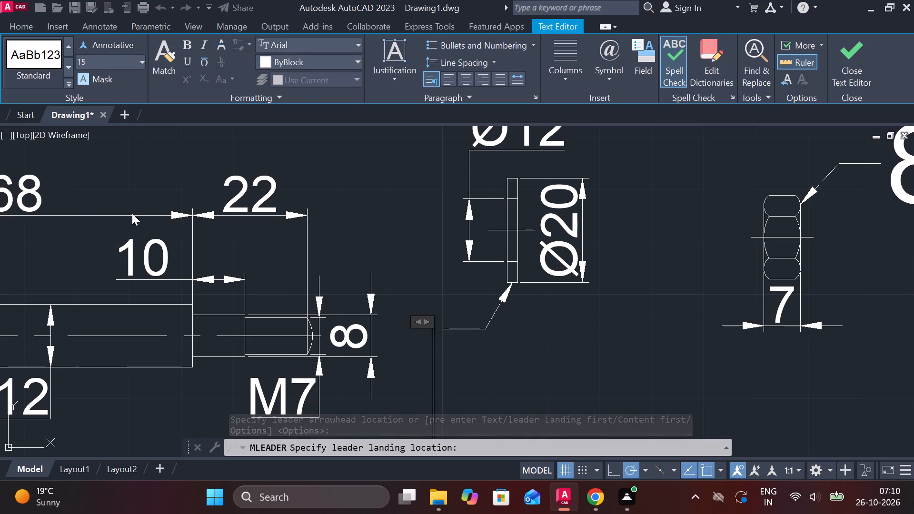
key("4")
left_click(858, 65)
Move part 4 with its dimensions and leader to below the conical-tip end of spindle part 9.
scroll(665, 294, "down", 1)
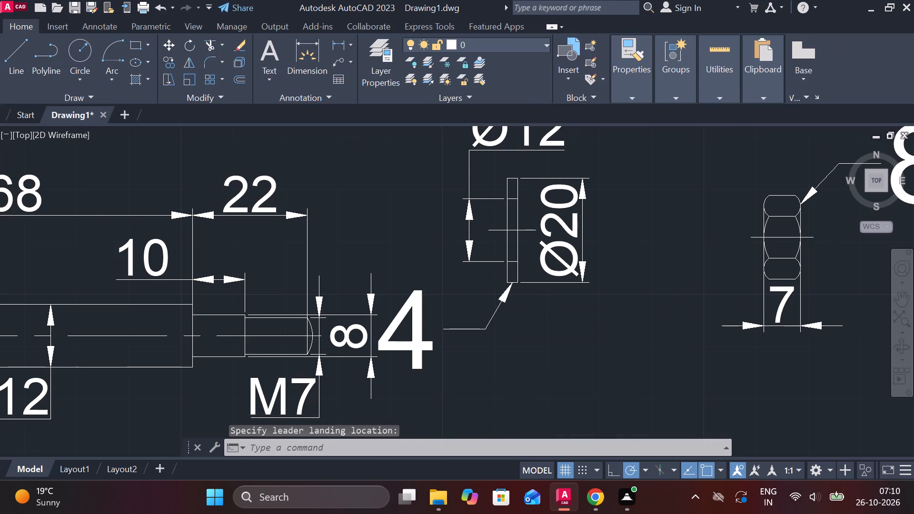
scroll(637, 348, "down", 2)
scroll(639, 346, "up", 1)
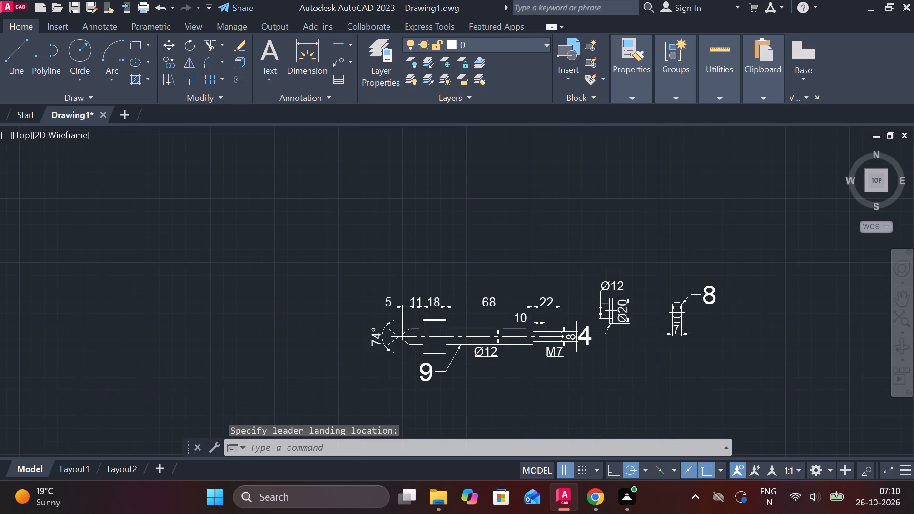
left_click_drag(641, 339, 638, 330)
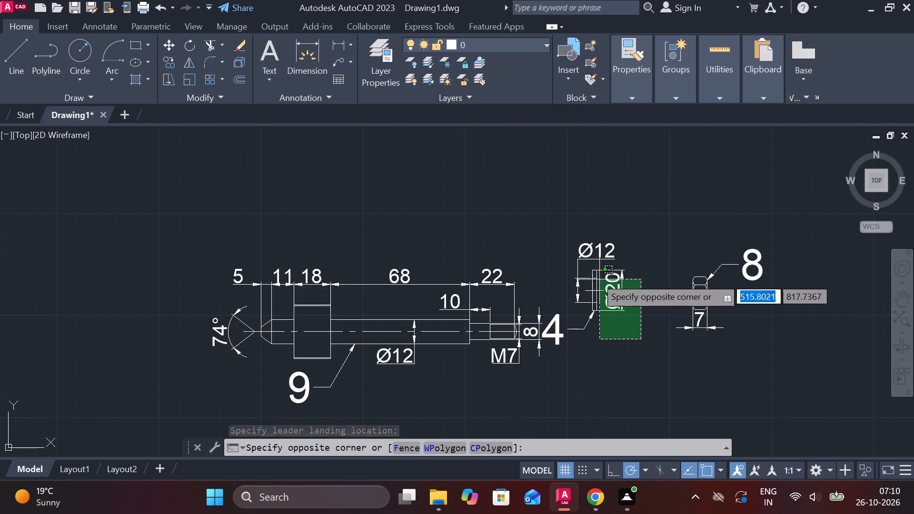
left_click(557, 214)
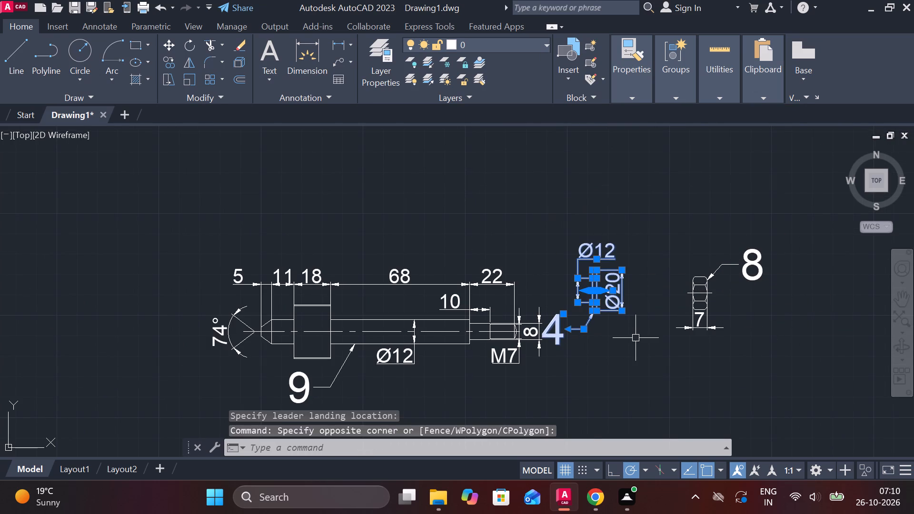
key("m")
key("Return")
left_click(636, 338)
scroll(646, 340, "down", 1)
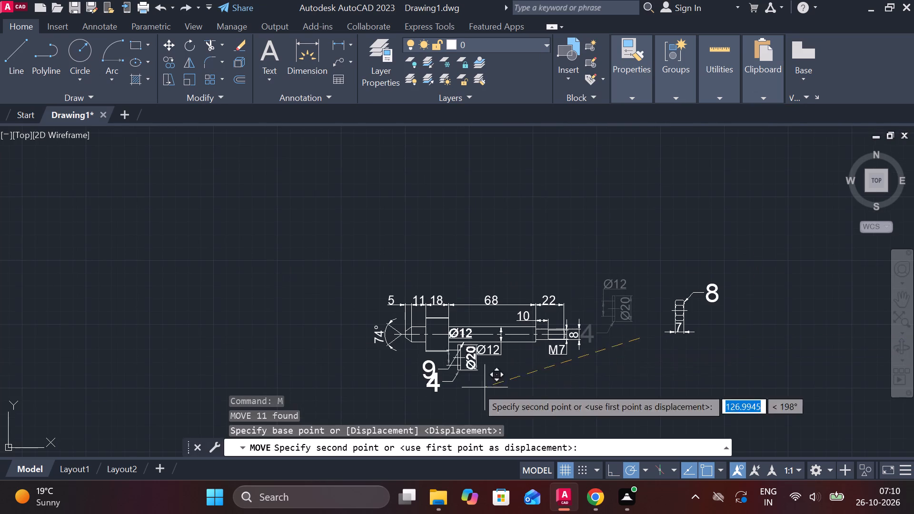
scroll(361, 370, "up", 1)
scroll(363, 364, "down", 2)
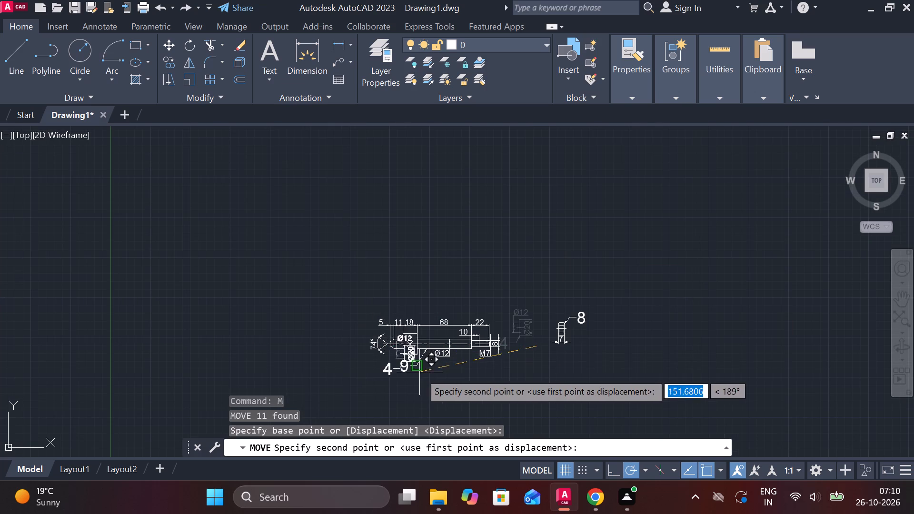
scroll(574, 347, "up", 2)
middle_click_drag(520, 361, 551, 325)
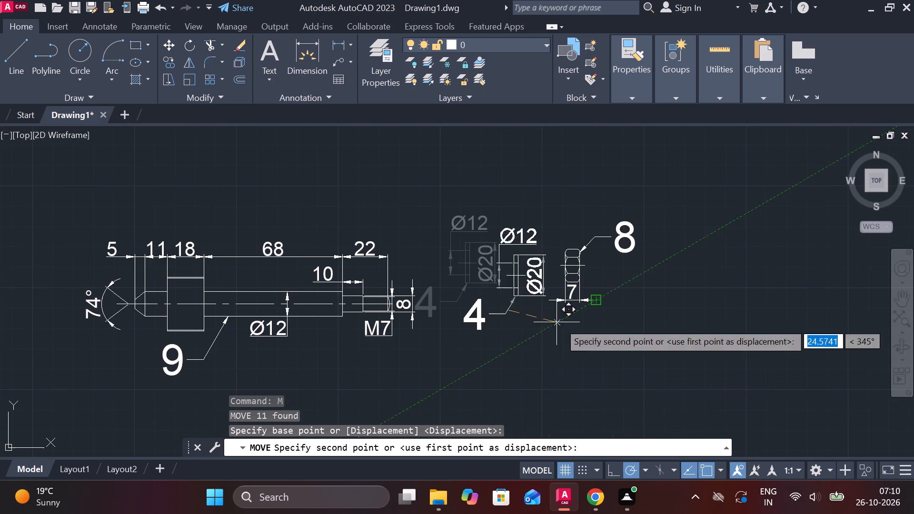
middle_click_drag(481, 422, 573, 282)
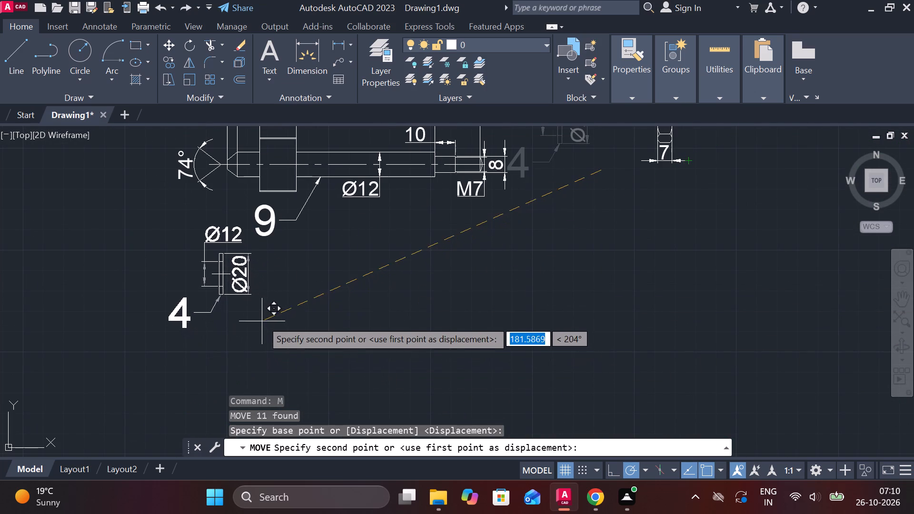
left_click(258, 328)
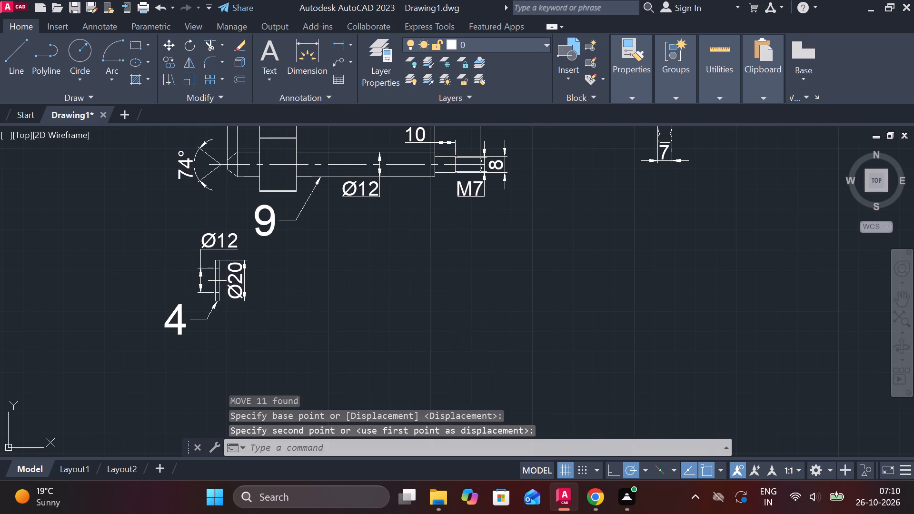
Move nut part 8 with its dimension and leader to just beside part 4, below the spindle.
middle_click(490, 326)
scroll(490, 326, "down", 1)
left_click_drag(566, 143, 569, 151)
left_click(683, 269)
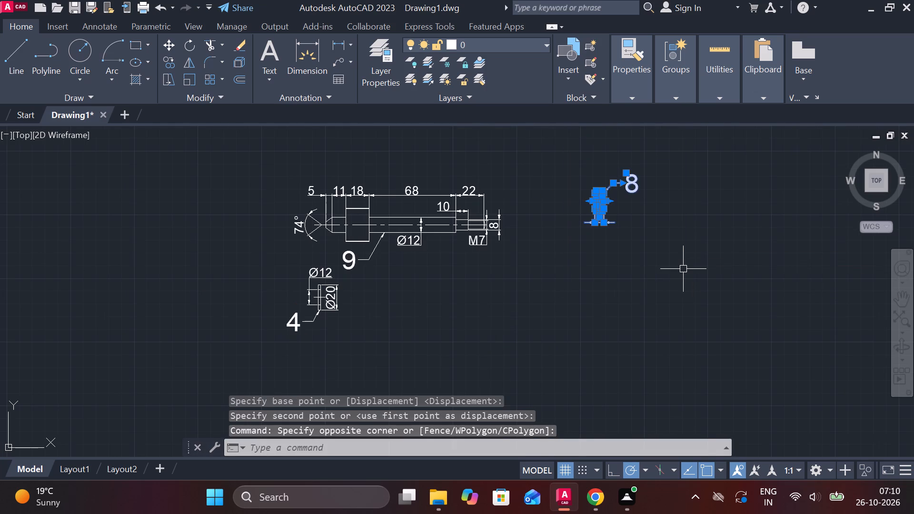
key("m")
key("Return")
left_click(683, 269)
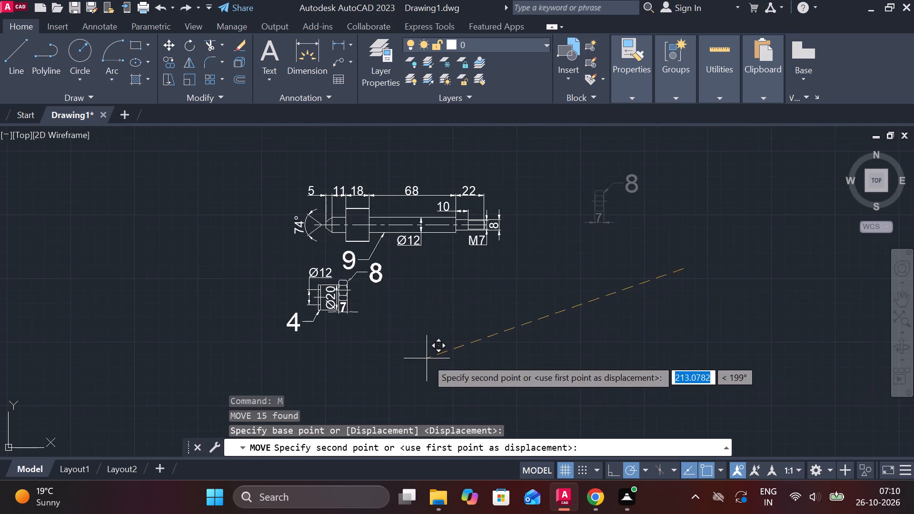
scroll(427, 358, "up", 1)
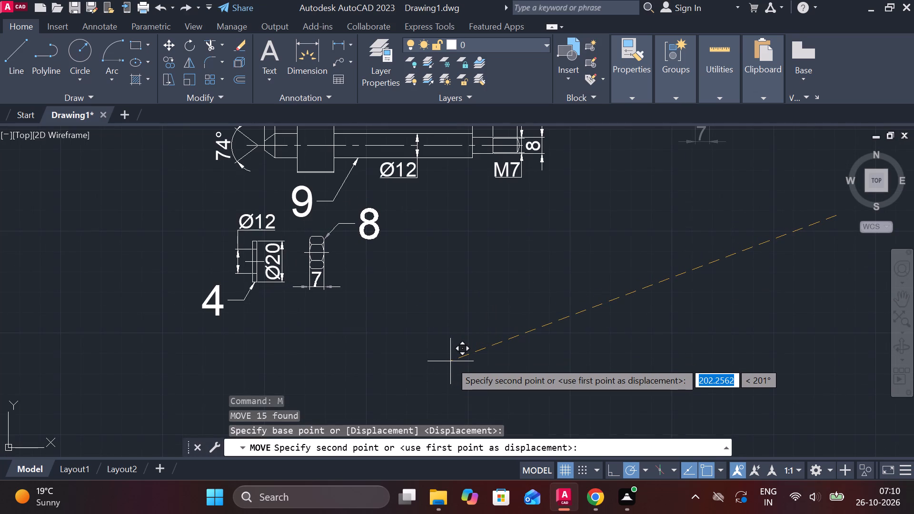
left_click(450, 361)
Look over the whole drawing, examining the dimensioned views of valve body part 1 and the rearranged small parts.
scroll(578, 309, "down", 1)
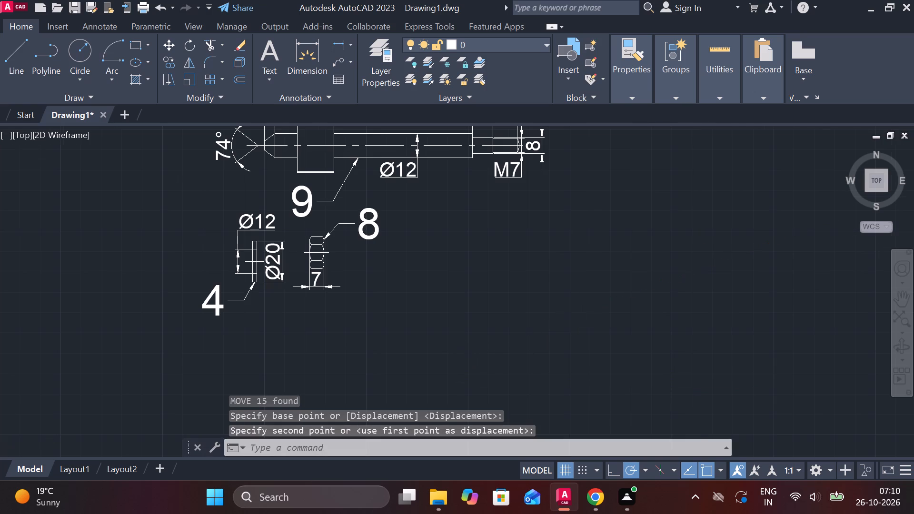
scroll(580, 307, "down", 2)
middle_click_drag(606, 344, 571, 217)
scroll(582, 238, "down", 3)
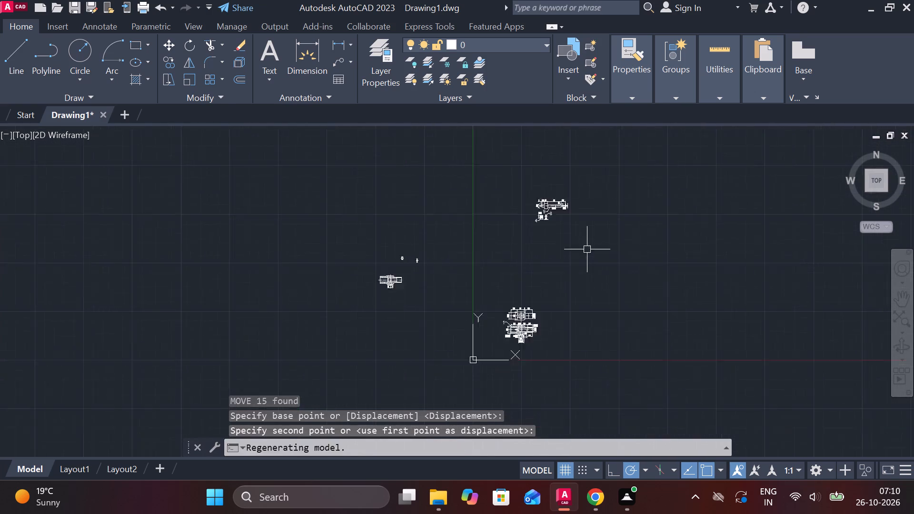
scroll(553, 311, "up", 3)
scroll(547, 260, "up", 3)
scroll(593, 245, "down", 1)
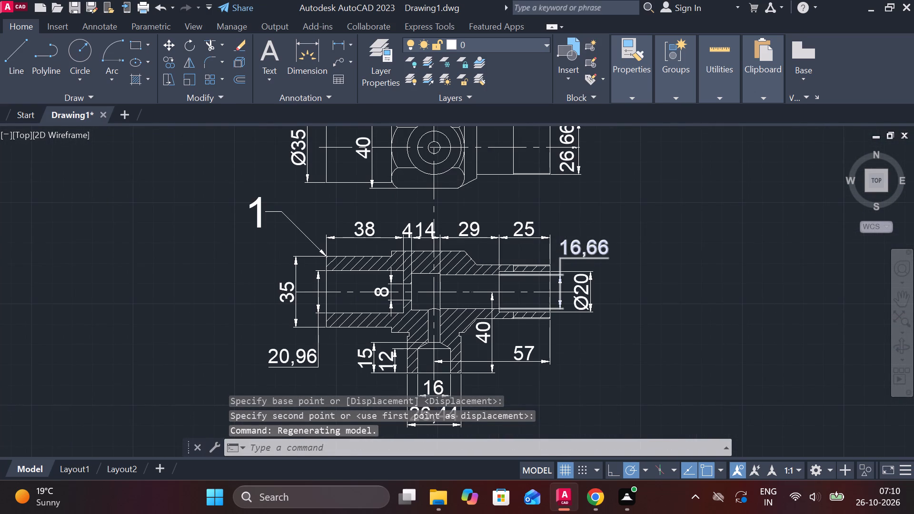
scroll(664, 199, "down", 1)
middle_click_drag(664, 199, 450, 394)
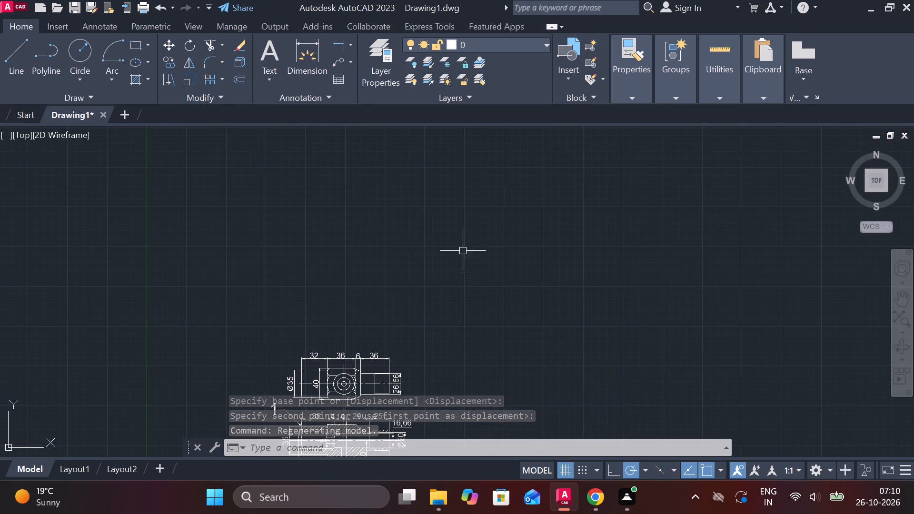
middle_click_drag(463, 251, 462, 417)
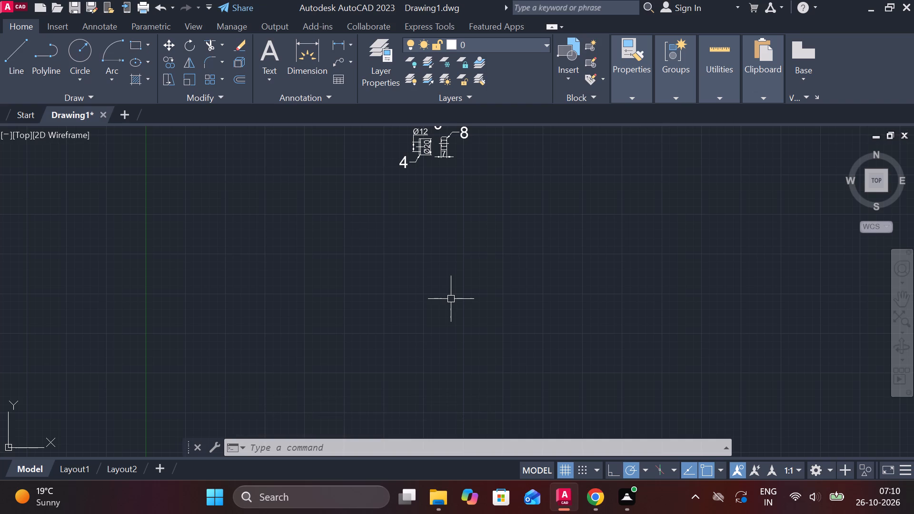
middle_click_drag(463, 278, 460, 284)
middle_click_drag(460, 284, 340, 452)
scroll(368, 346, "up", 2)
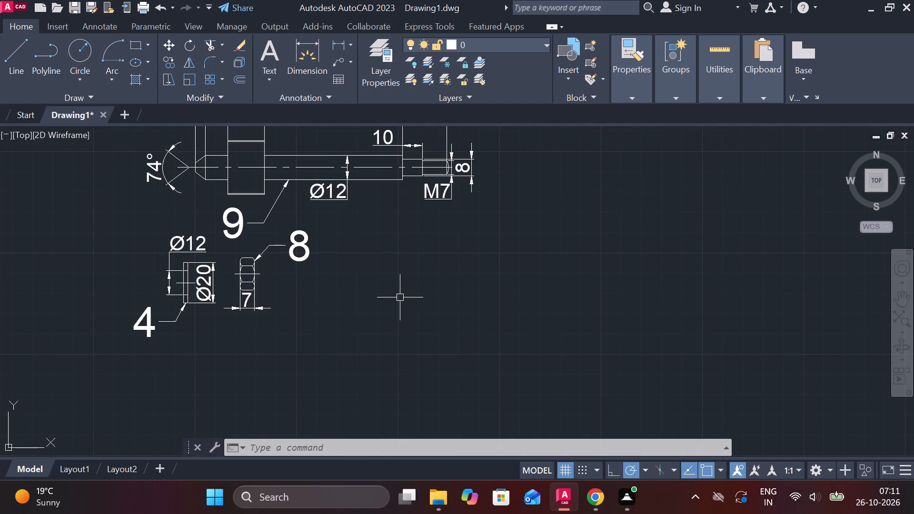
Draw a closed 24 by 4 rectangle from lines in the empty area beside nut part 8, below spindle part 9.
key("l")
key("Return")
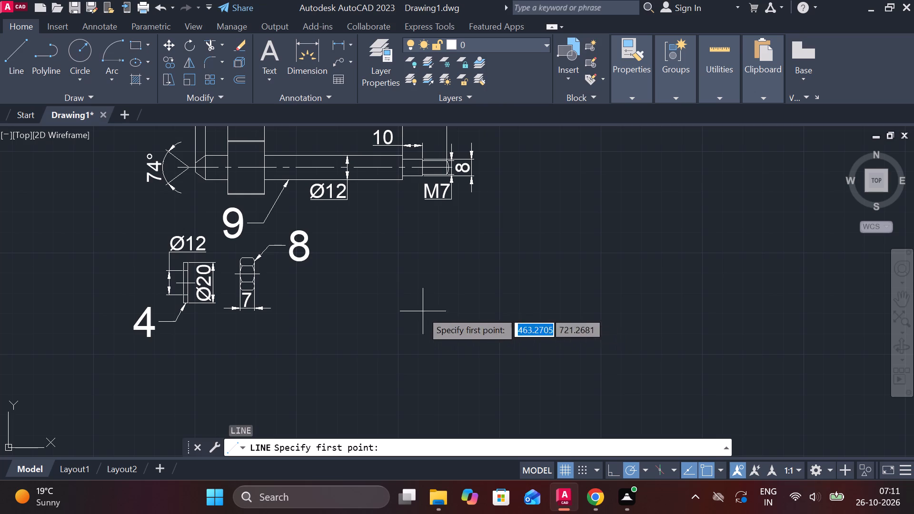
left_click(387, 299)
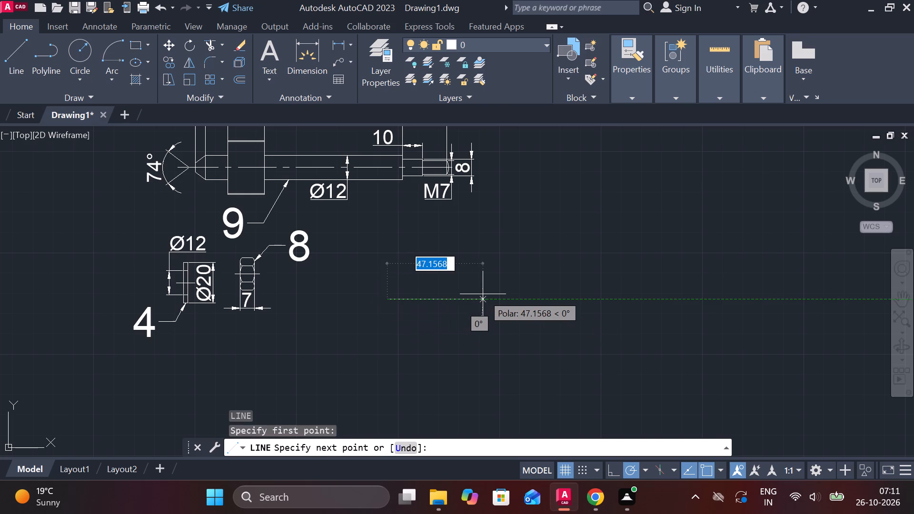
type("24")
key("space")
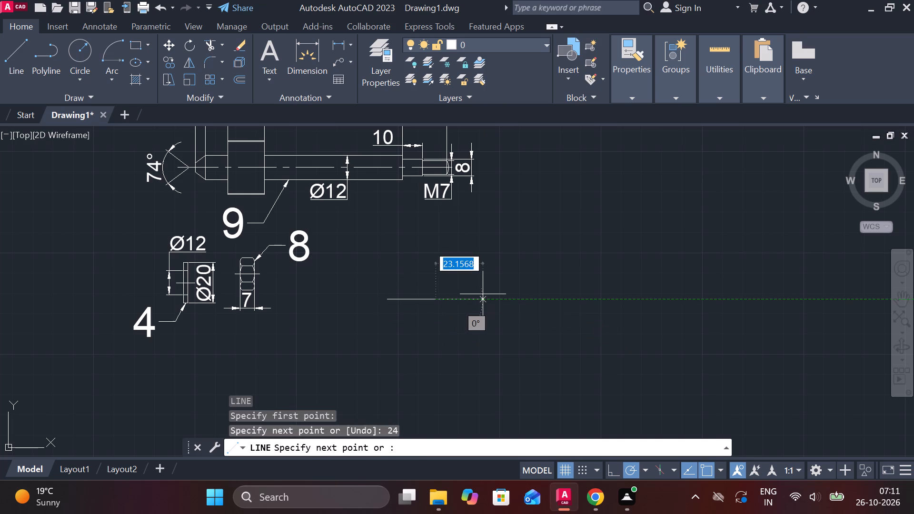
scroll(440, 273, "up", 1)
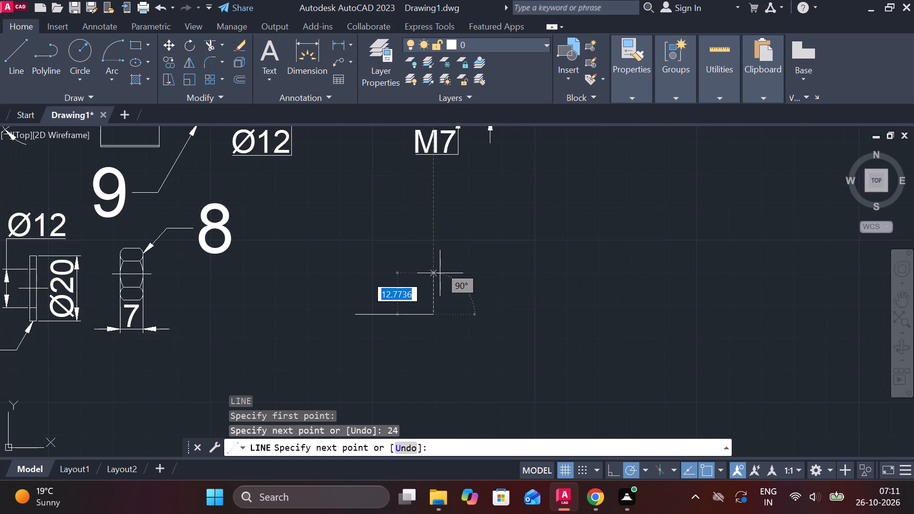
key("4")
key("Return")
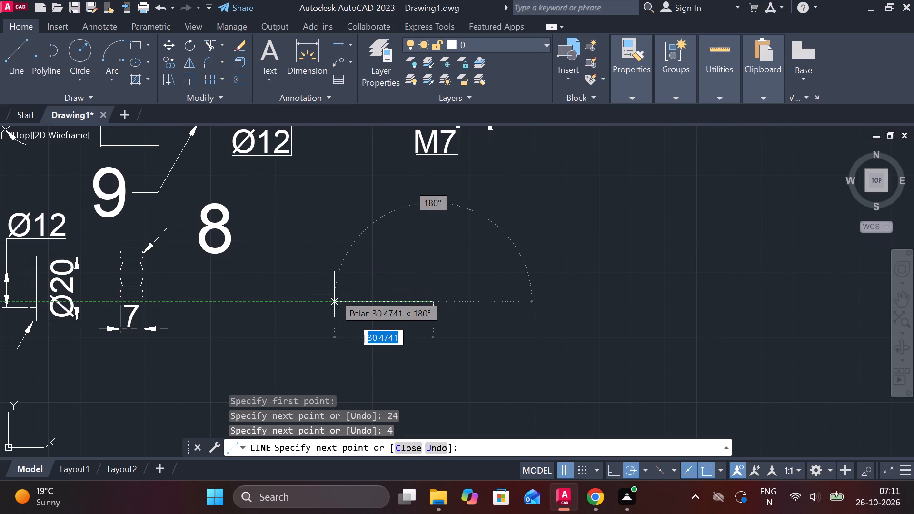
type("24")
key("space")
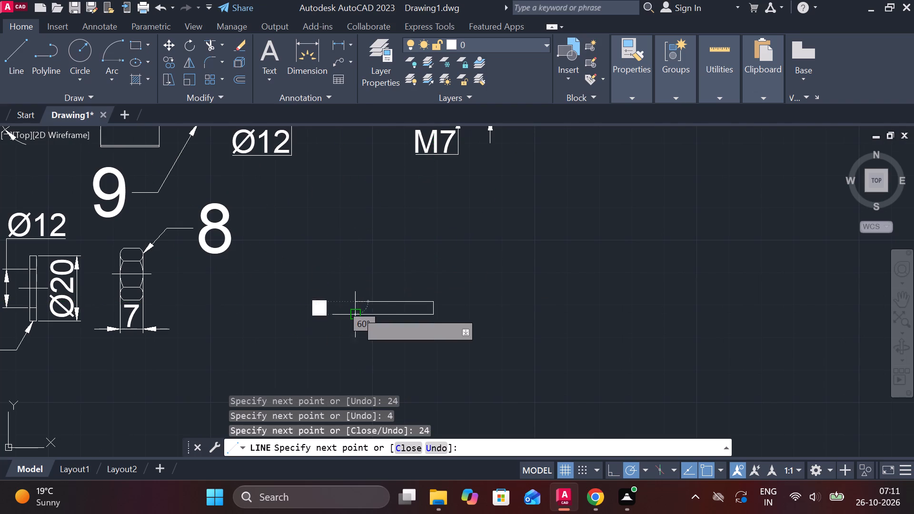
left_click(355, 314)
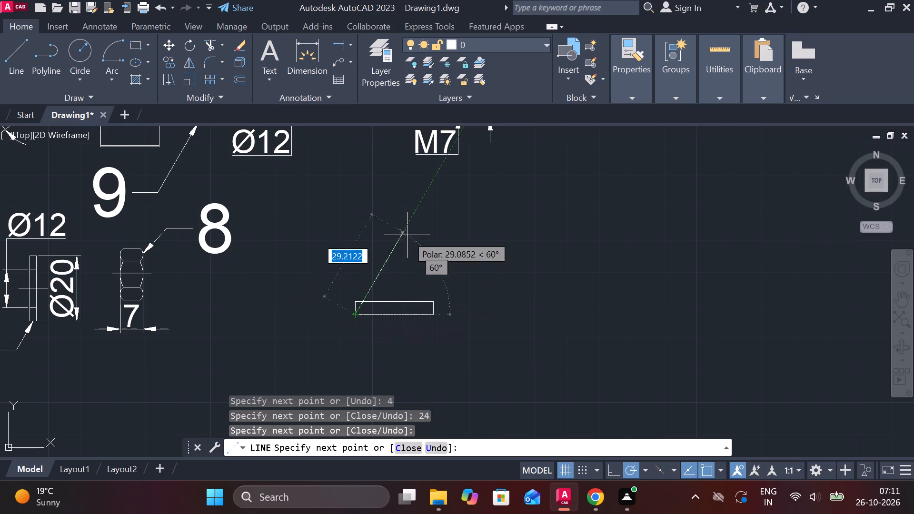
key("Escape")
Add a centerline midway between the two short ends of the 24 by 4 rectangle.
scroll(408, 303, "up", 2)
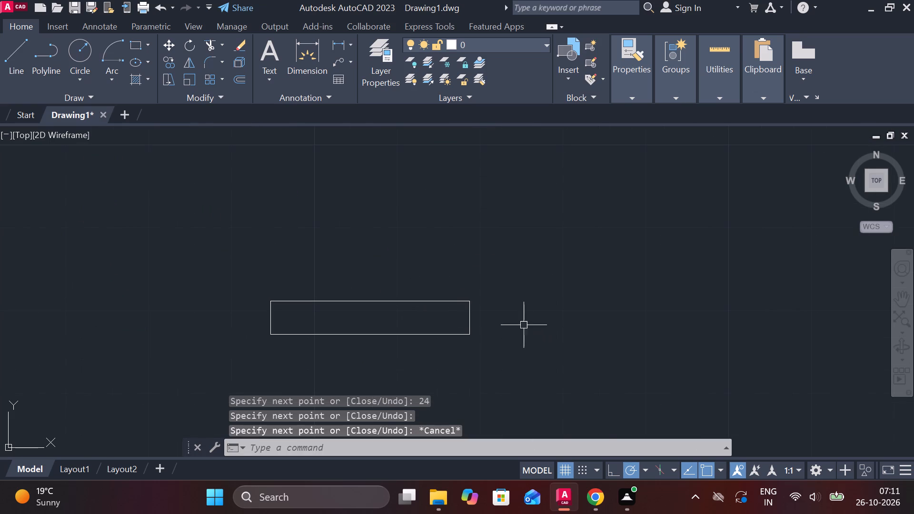
key("c")
key("e")
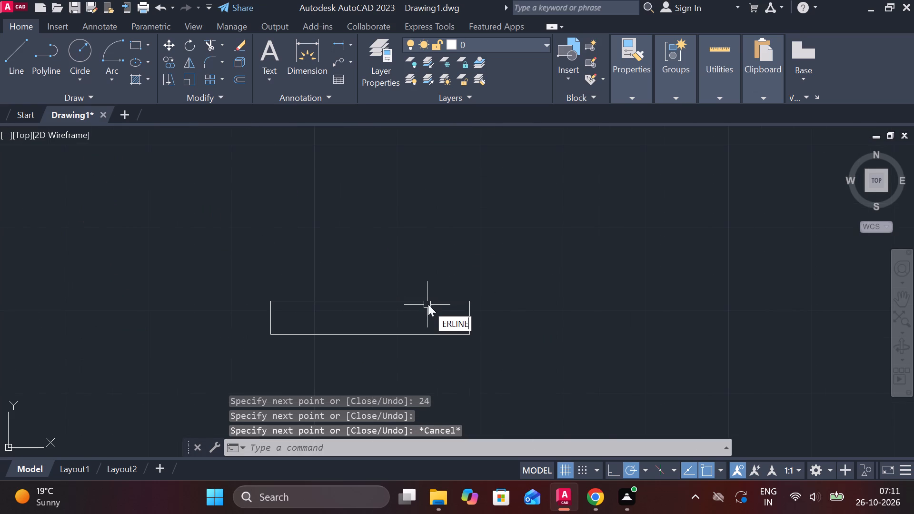
left_click(476, 340)
left_click(407, 302)
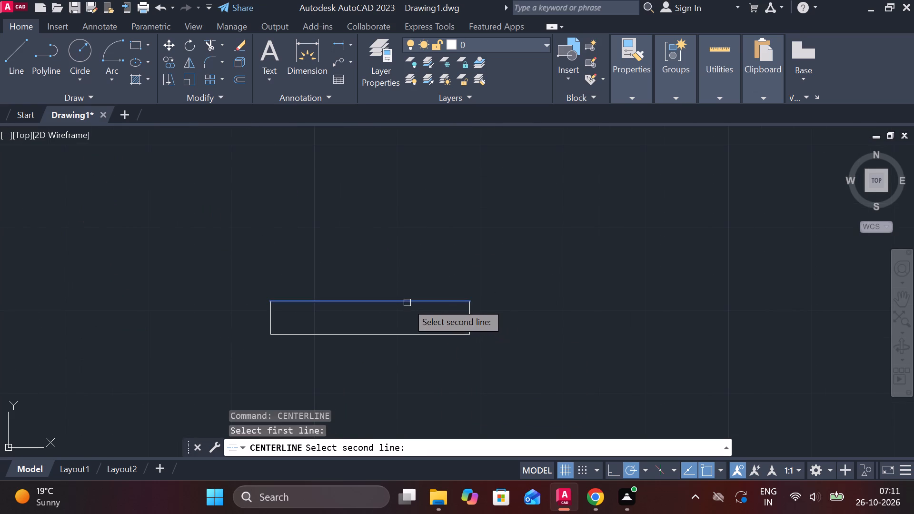
key("Escape")
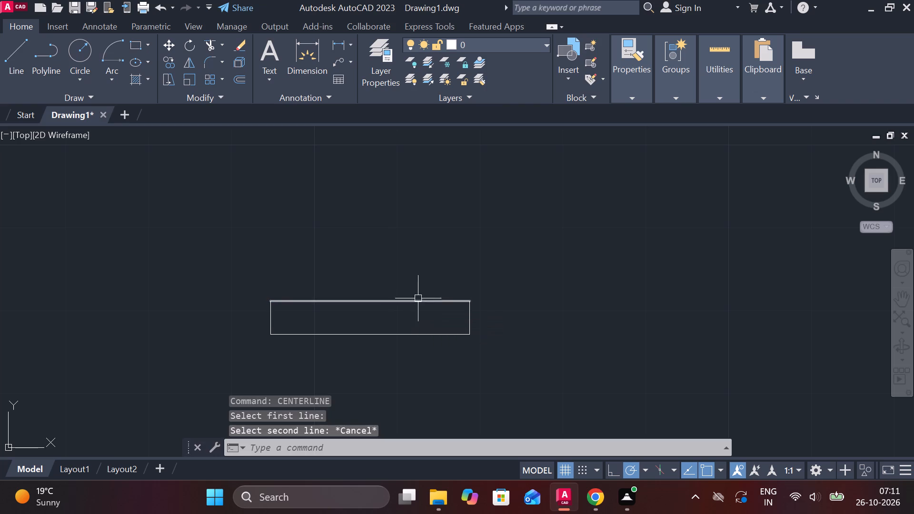
key("space")
left_click(469, 323)
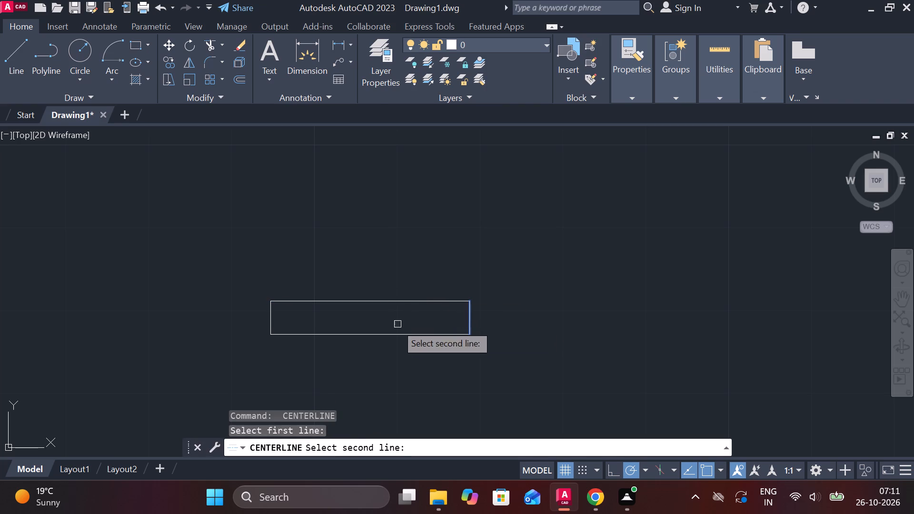
left_click(271, 318)
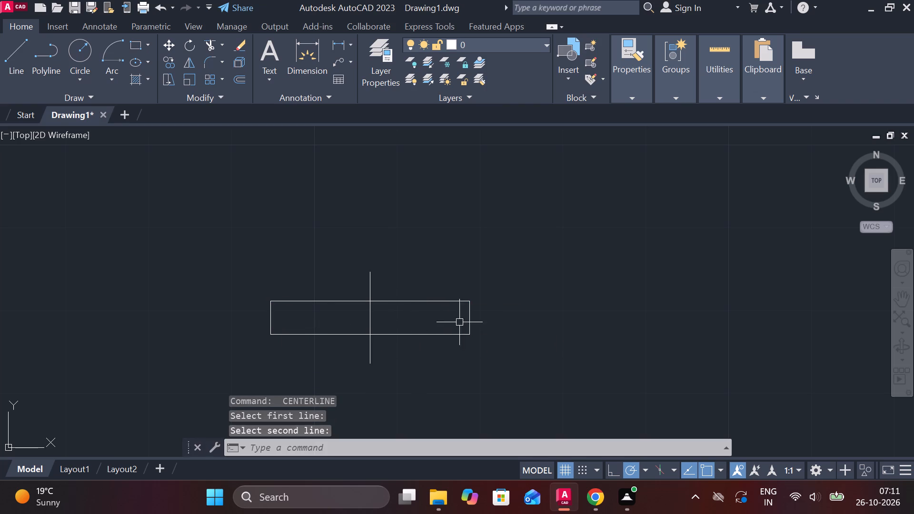
key("Escape")
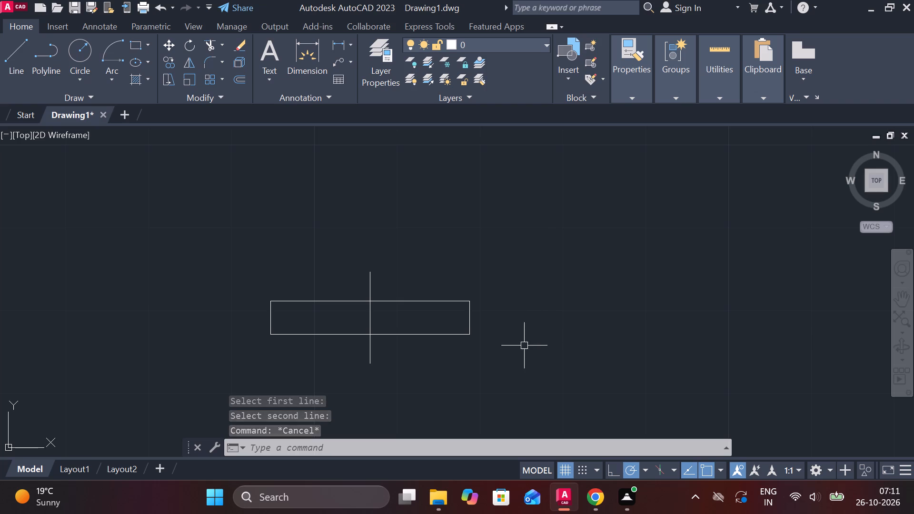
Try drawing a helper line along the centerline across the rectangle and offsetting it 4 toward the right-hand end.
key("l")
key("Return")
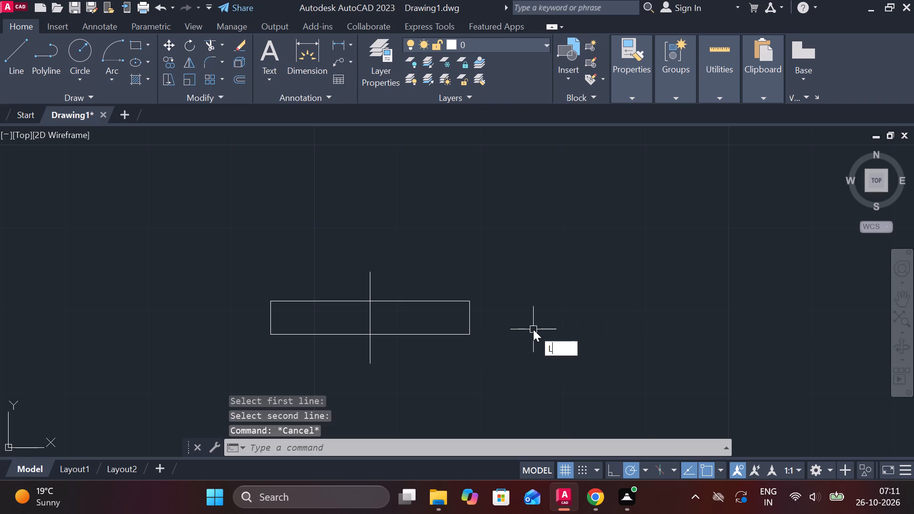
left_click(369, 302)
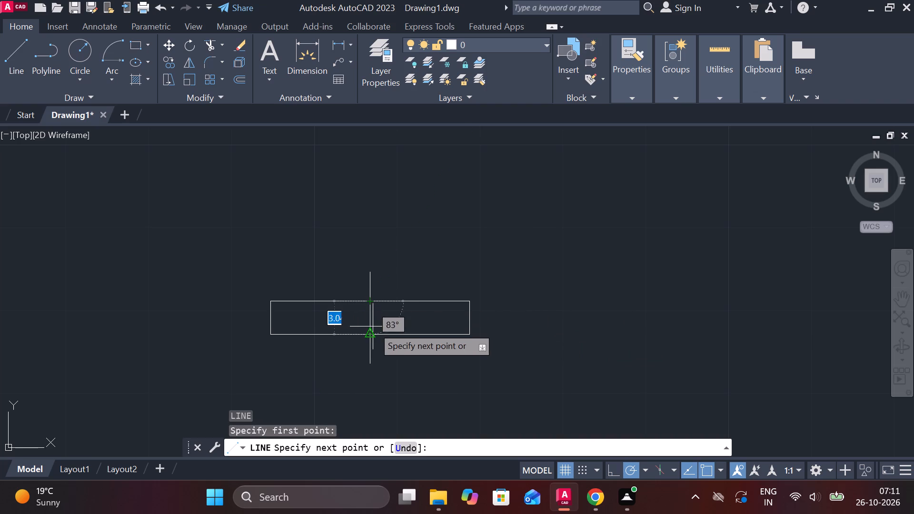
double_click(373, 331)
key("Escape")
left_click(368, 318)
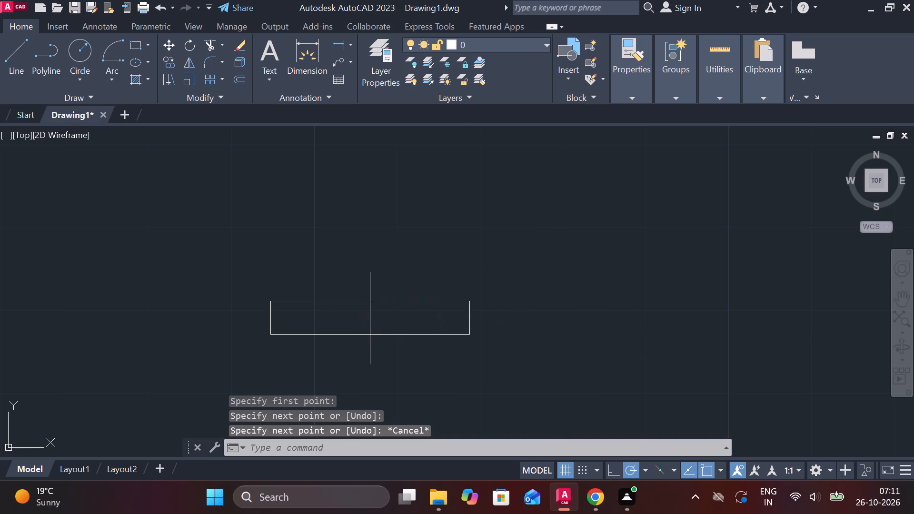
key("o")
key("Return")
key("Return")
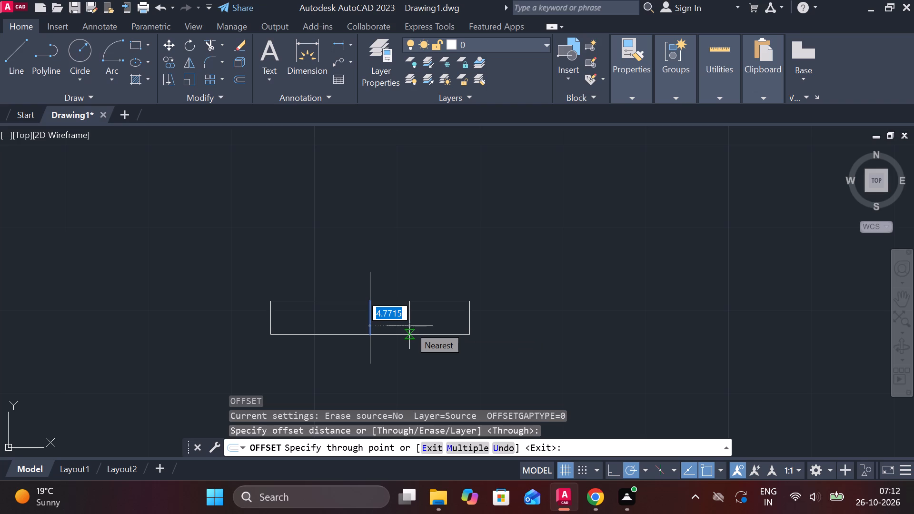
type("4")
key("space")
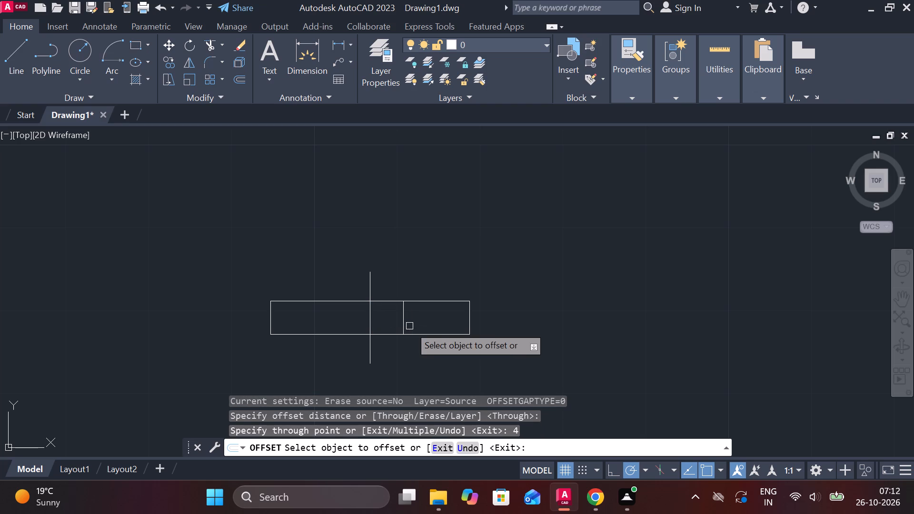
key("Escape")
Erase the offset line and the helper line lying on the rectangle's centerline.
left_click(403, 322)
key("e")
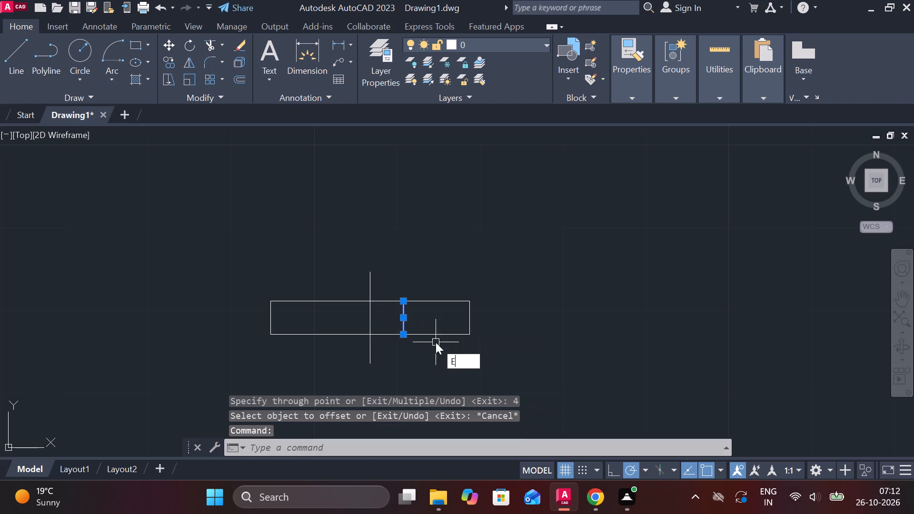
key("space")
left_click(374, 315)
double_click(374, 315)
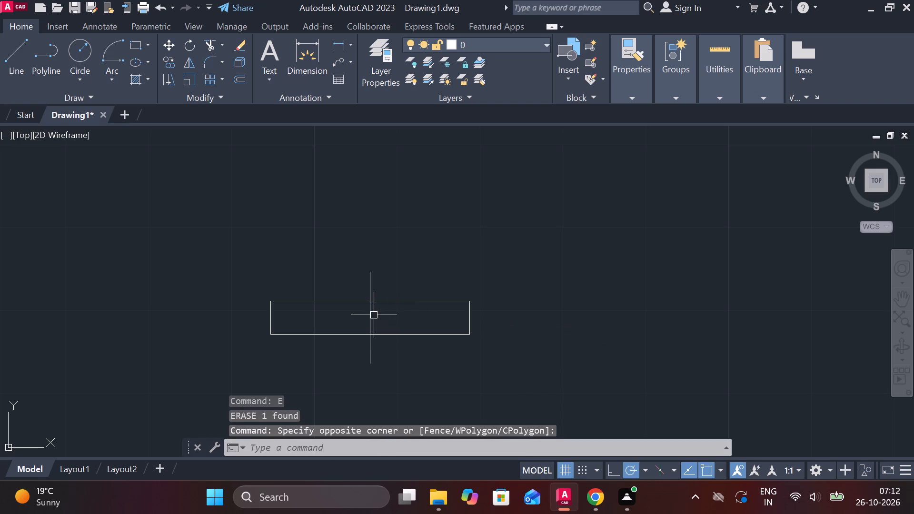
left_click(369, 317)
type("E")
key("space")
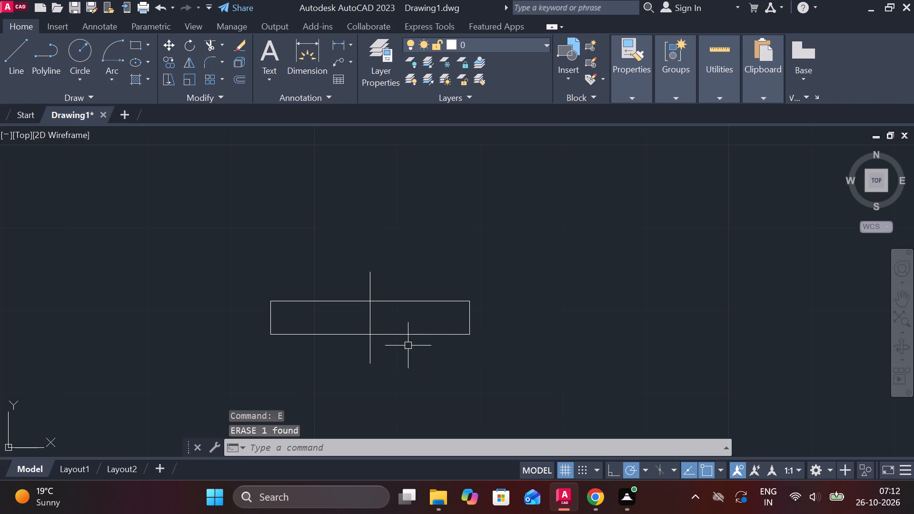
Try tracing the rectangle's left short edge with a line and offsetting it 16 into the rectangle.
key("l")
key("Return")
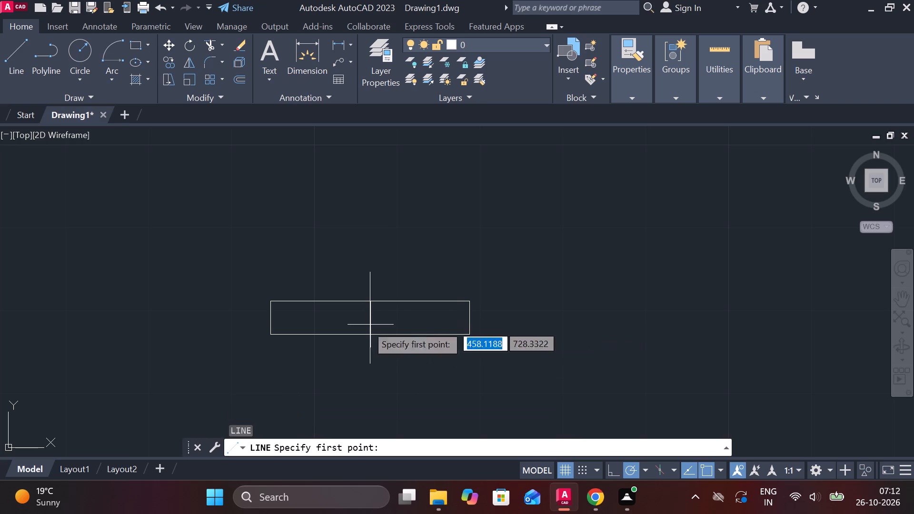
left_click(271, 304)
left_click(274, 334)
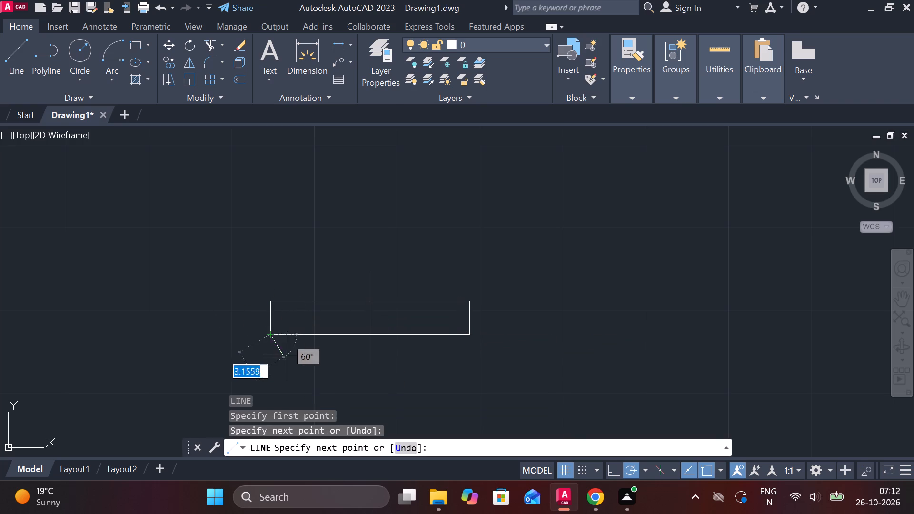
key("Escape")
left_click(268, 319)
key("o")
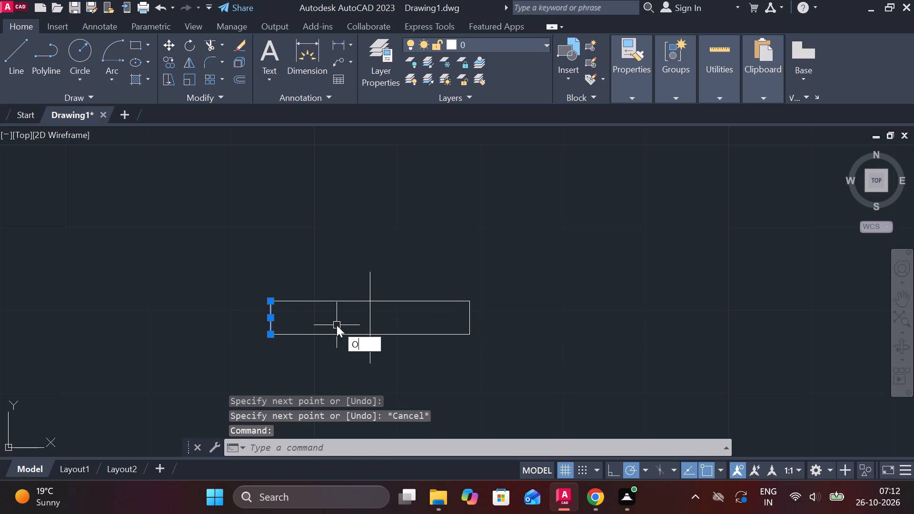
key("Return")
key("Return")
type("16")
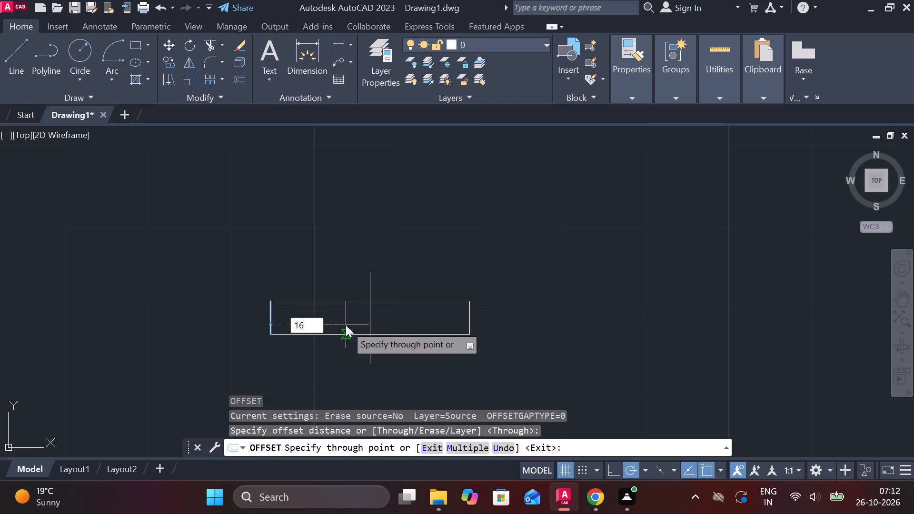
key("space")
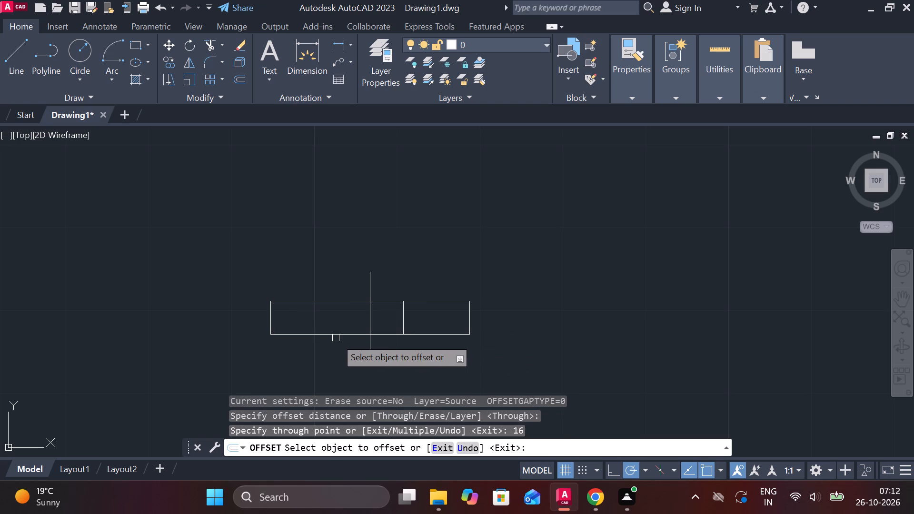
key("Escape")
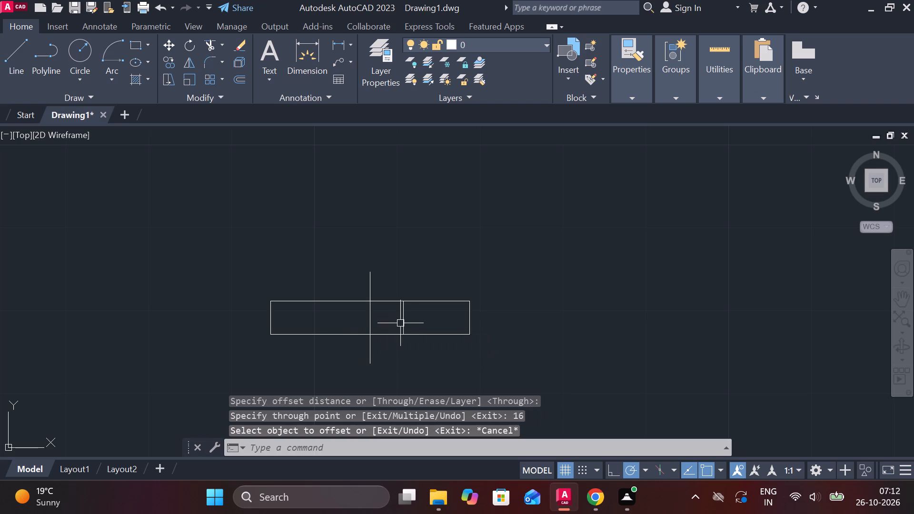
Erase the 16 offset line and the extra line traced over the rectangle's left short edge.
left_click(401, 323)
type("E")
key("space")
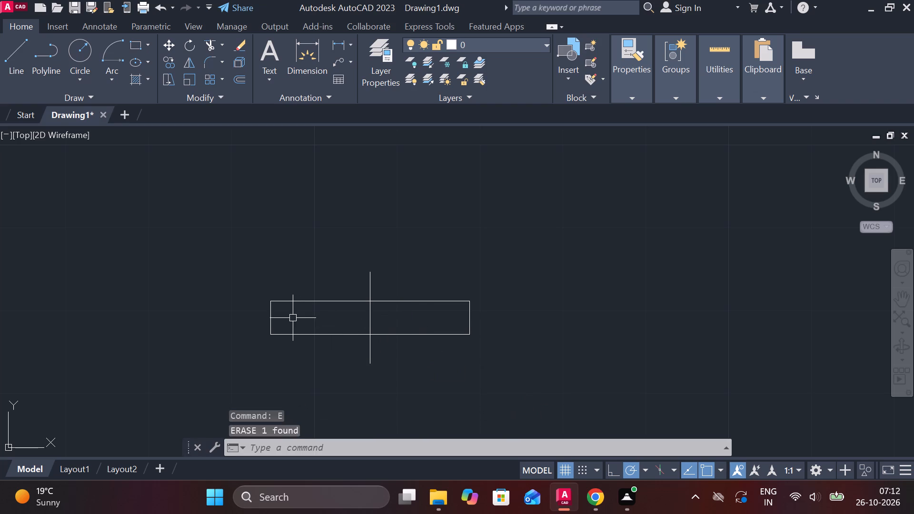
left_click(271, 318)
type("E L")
Draw a helper line along the centerline across the rectangle and offset it 8 toward the right-hand end.
key("Return")
left_click(367, 304)
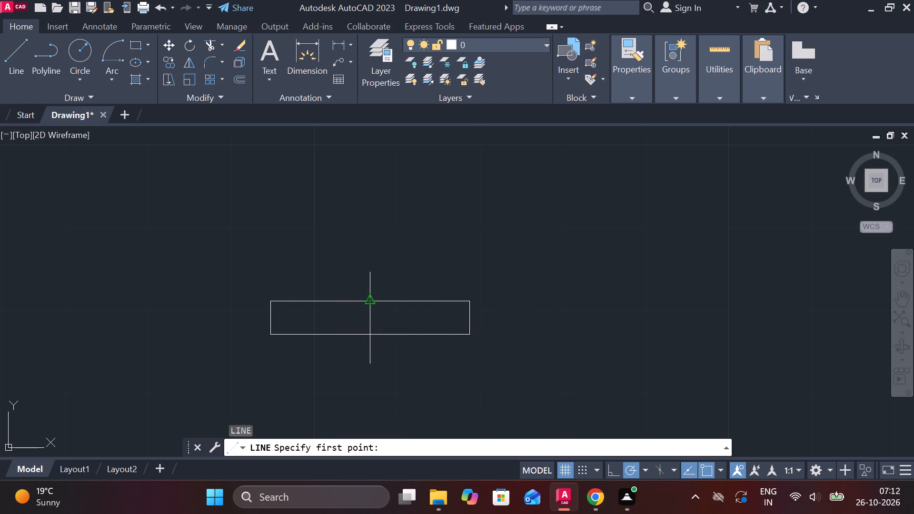
left_click(373, 331)
key("Escape")
left_click(368, 319)
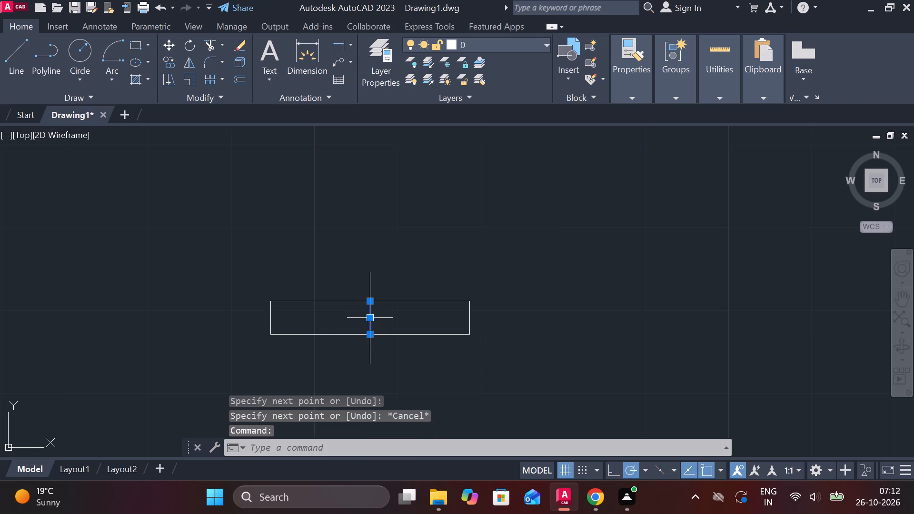
key("0")
key("BackSpace")
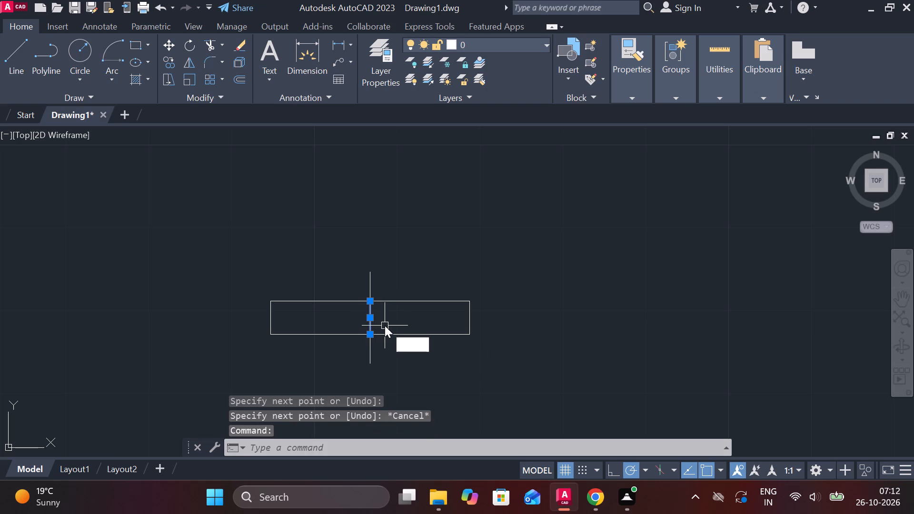
key("o")
key("Return")
key("Return")
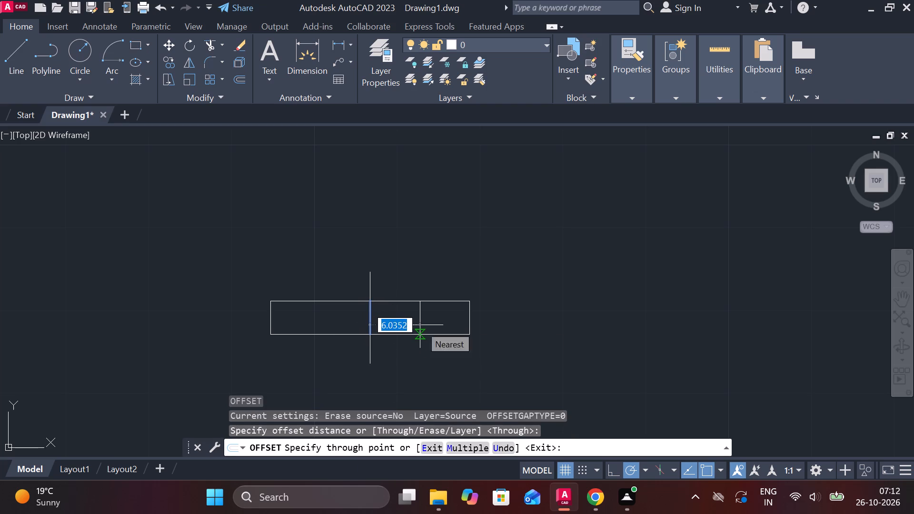
key("8")
key("Return")
key("Escape")
Erase the helper line on the centerline, keeping the offset line near the rectangle's right-hand end.
left_click(368, 316)
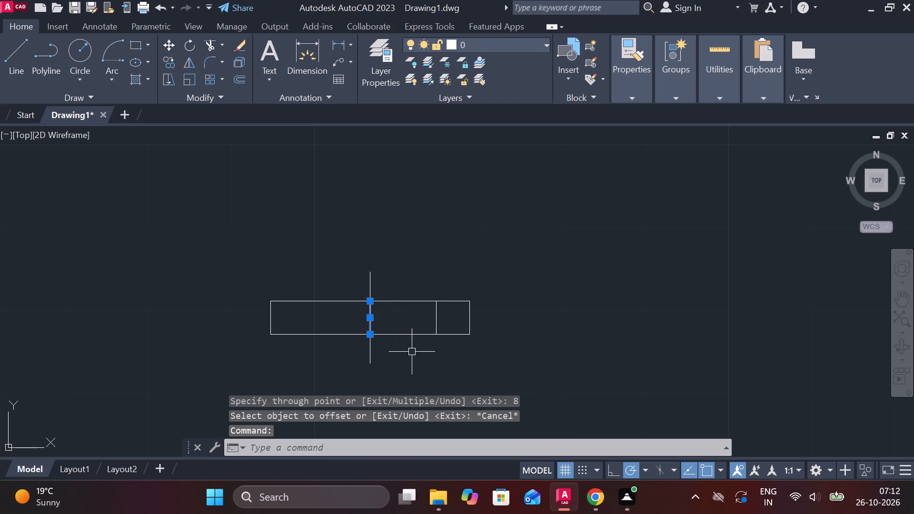
type("E")
key("space")
middle_click_drag(409, 376, 387, 323)
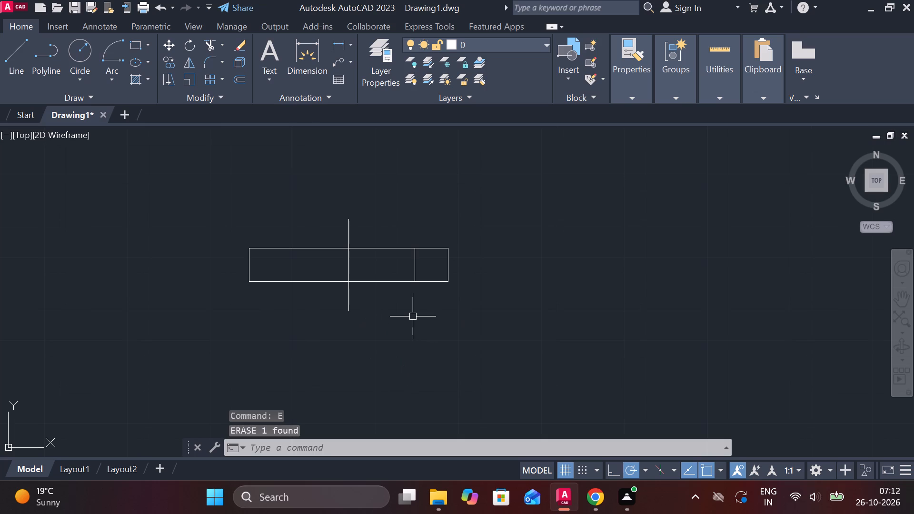
Add a leader label reading 13 with text height 15, pointing to the 24 by 4 rectangle's lower-left corner.
left_click(340, 68)
left_click(254, 281)
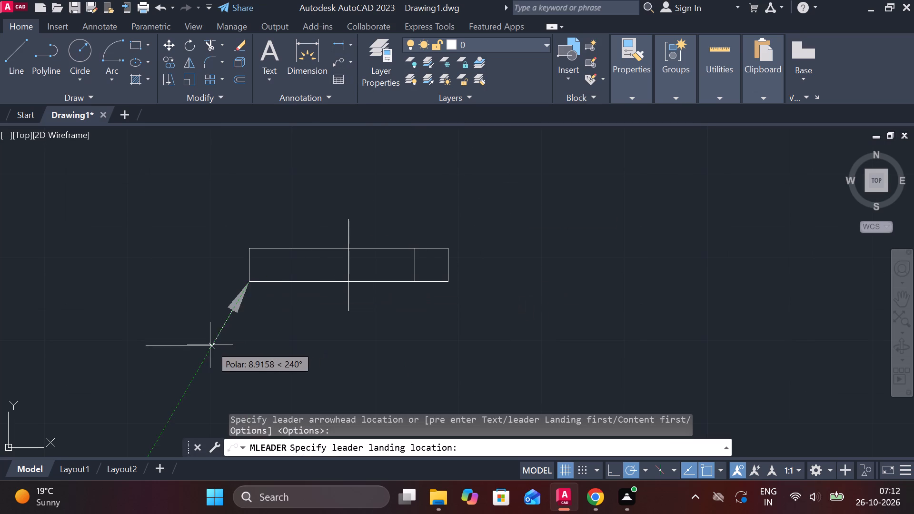
middle_click_drag(210, 345, 301, 308)
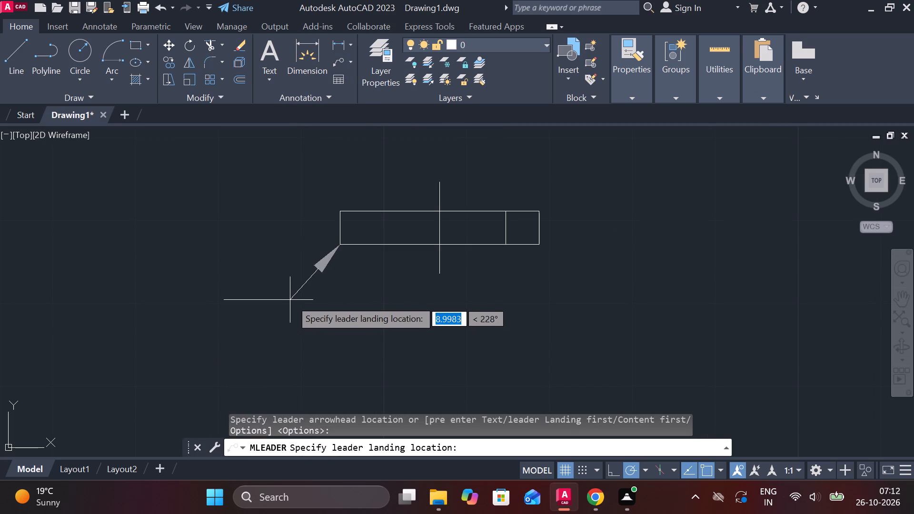
left_click(293, 298)
left_click(106, 55)
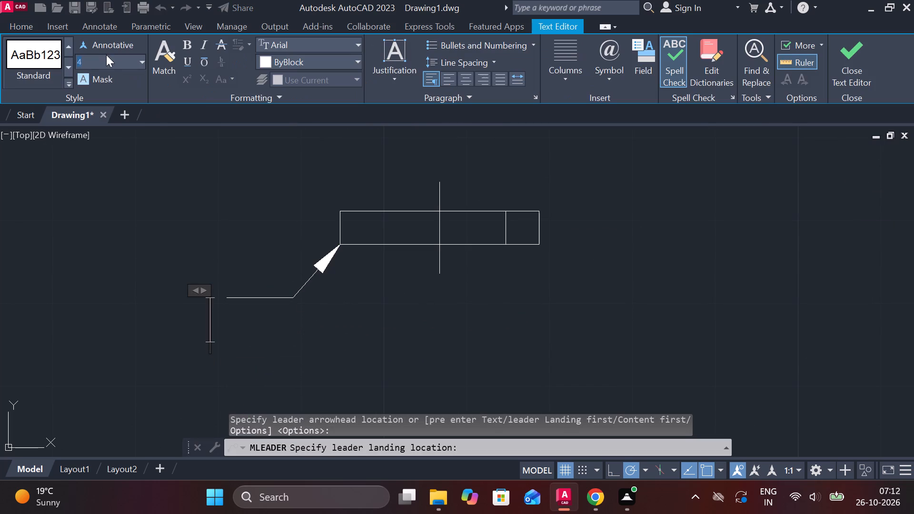
type("15")
key("Return")
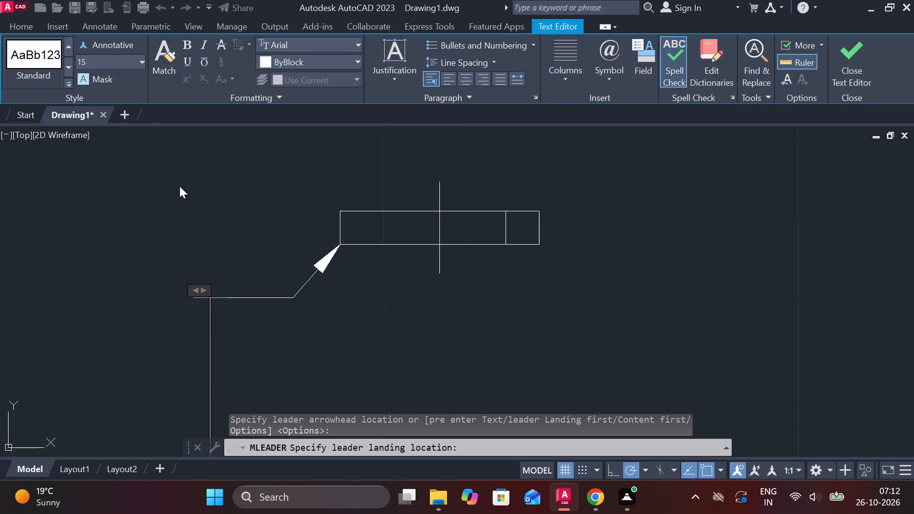
type("13")
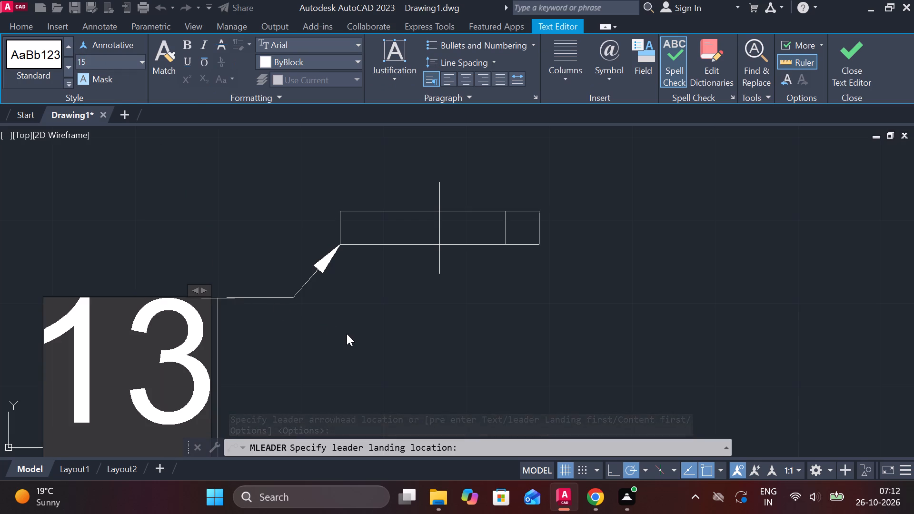
left_click(851, 67)
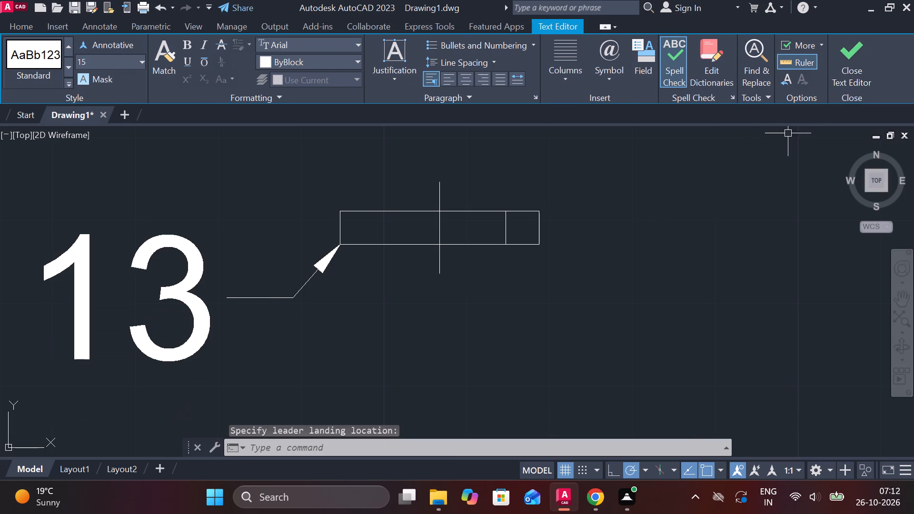
Hatch the small end section of the rectangle with diagonal lines at scale 0.4.
left_click(139, 78)
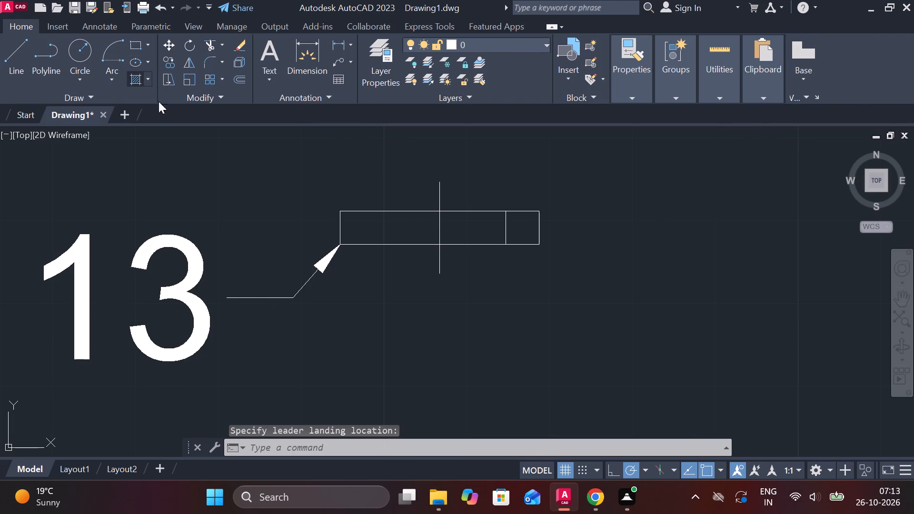
left_click(517, 227)
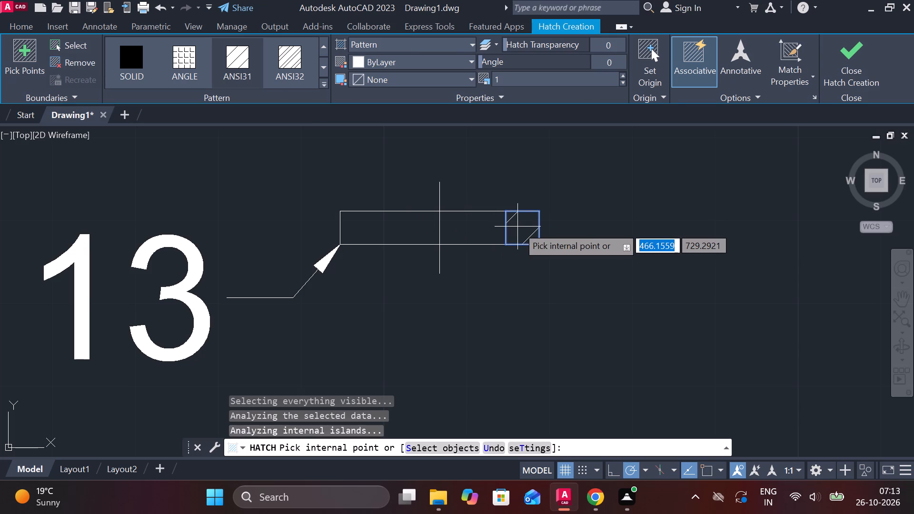
left_click(517, 83)
key("period")
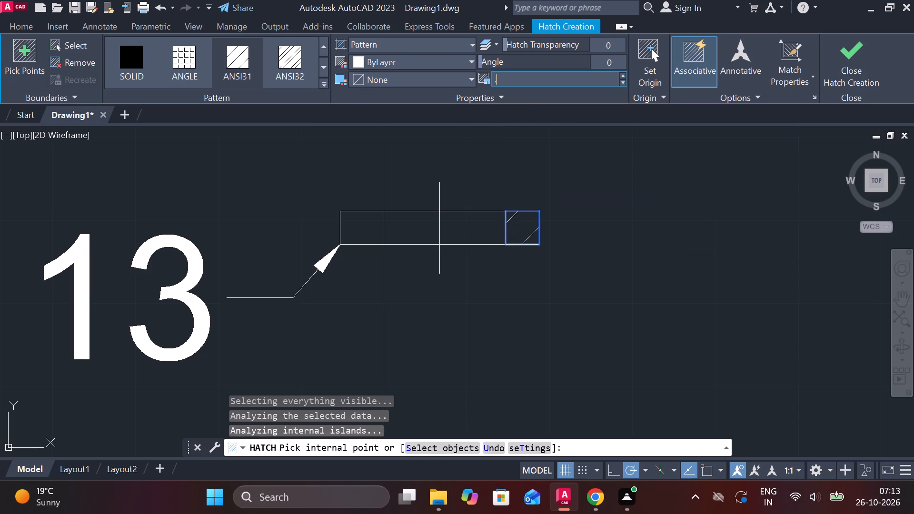
key("4")
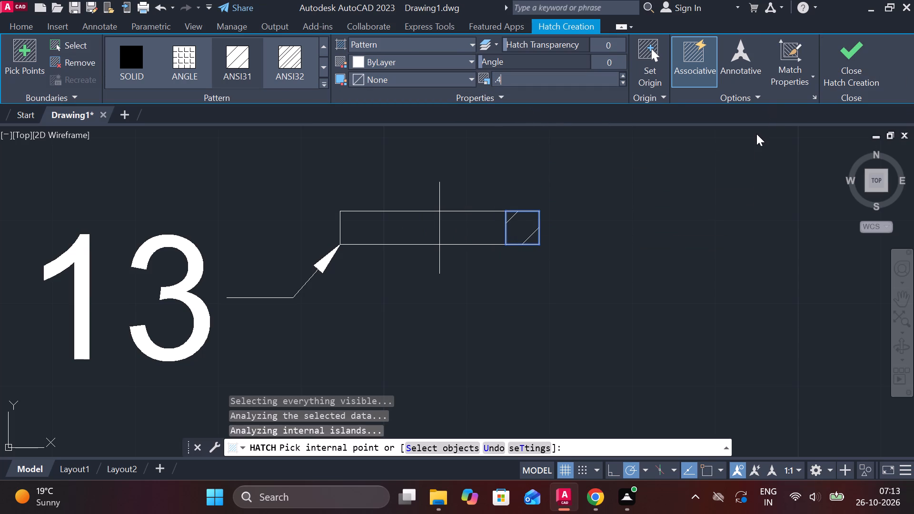
key("Return")
left_click(849, 74)
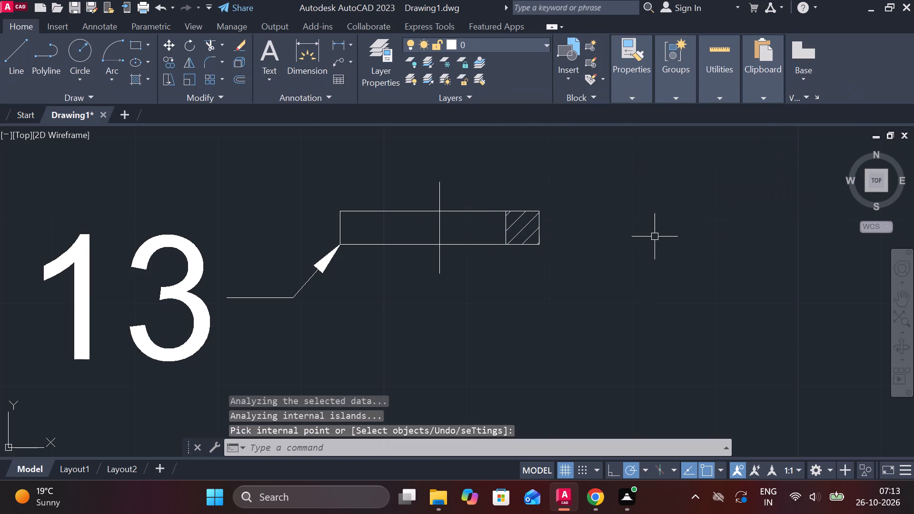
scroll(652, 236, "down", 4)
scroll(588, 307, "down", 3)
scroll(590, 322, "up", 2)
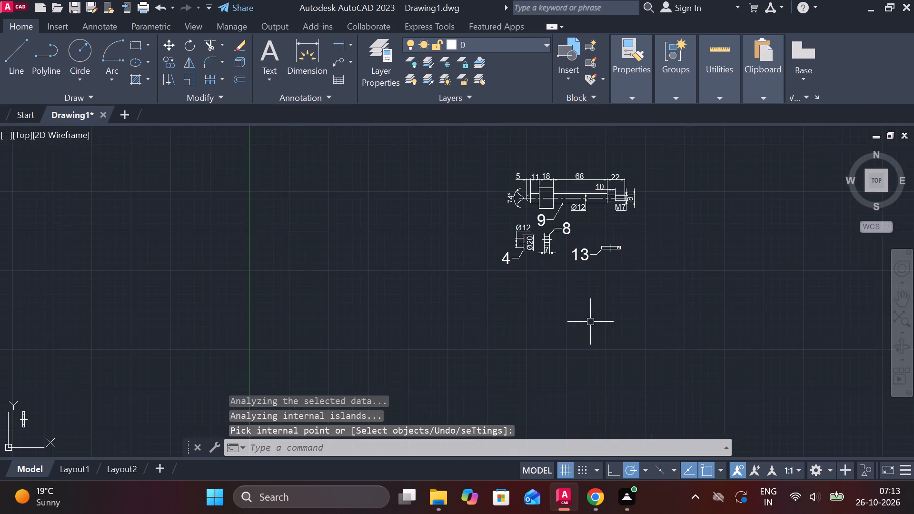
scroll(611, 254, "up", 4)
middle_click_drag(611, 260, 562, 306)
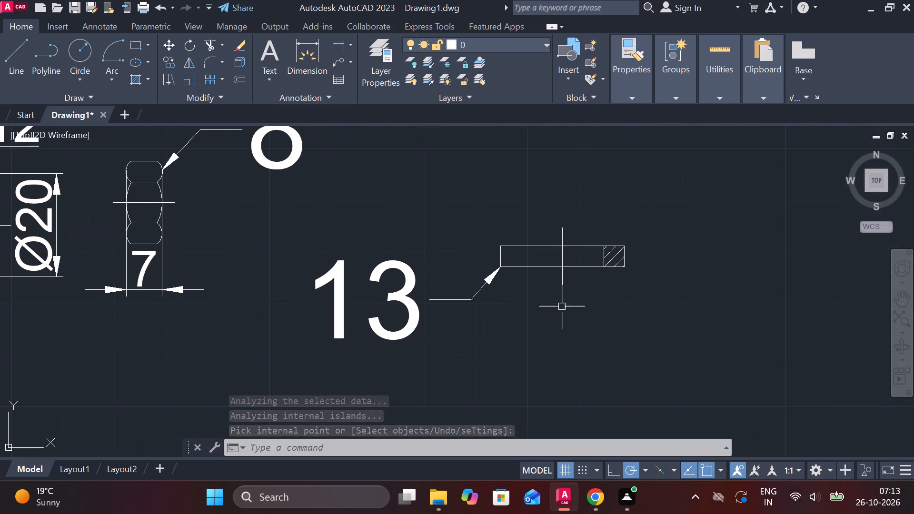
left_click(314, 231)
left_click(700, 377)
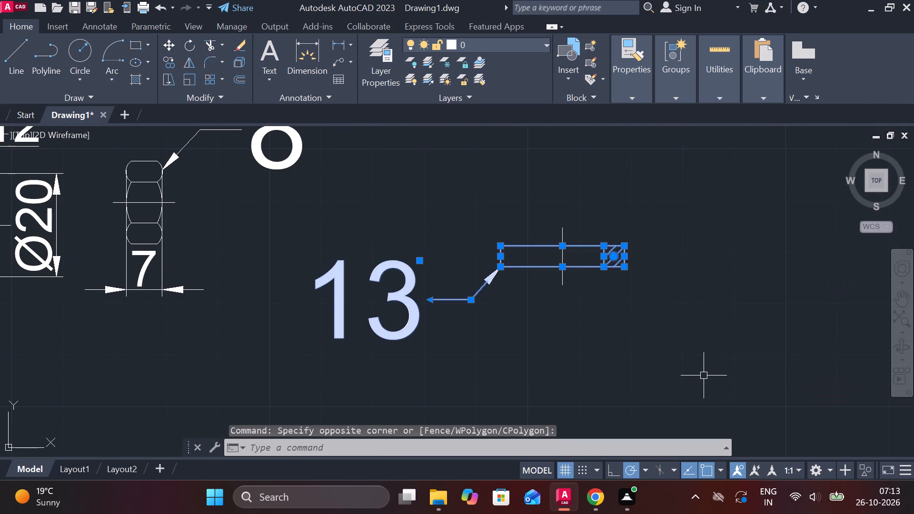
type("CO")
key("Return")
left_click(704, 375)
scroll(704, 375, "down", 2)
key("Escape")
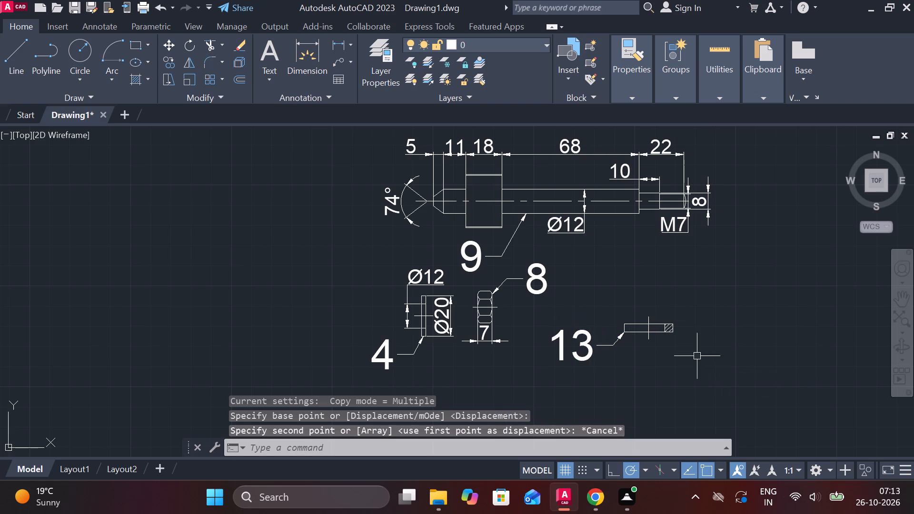
Copy part 13 with its centerline, hatch and label to the area beside the small parts above the distant valve body view.
left_click(651, 318)
left_click_drag(677, 370, 671, 370)
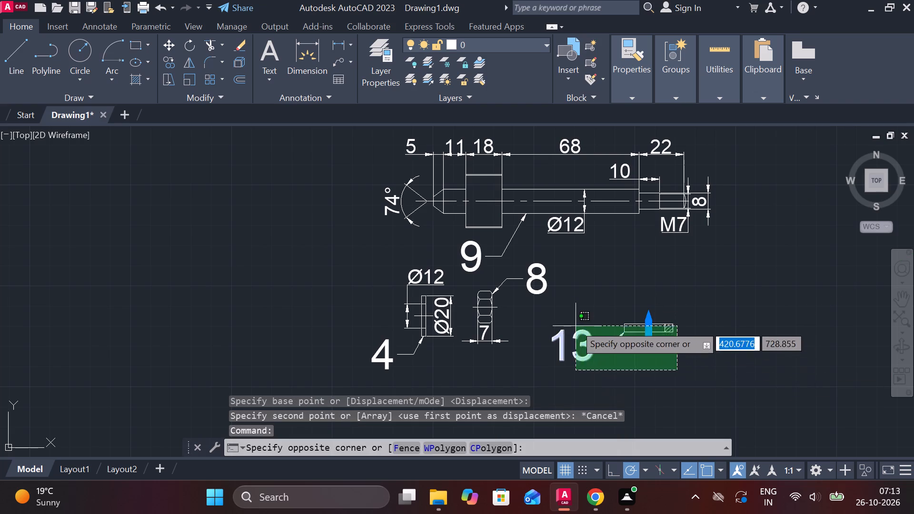
left_click(557, 303)
type("CO")
key("Return")
left_click(695, 377)
scroll(697, 377, "down", 2)
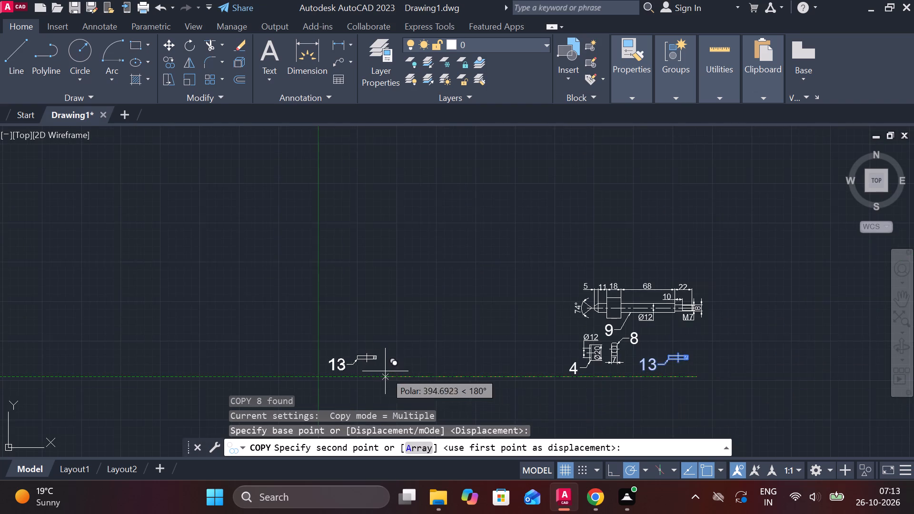
scroll(385, 371, "down", 2)
middle_click_drag(311, 351, 667, 285)
scroll(671, 279, "down", 1)
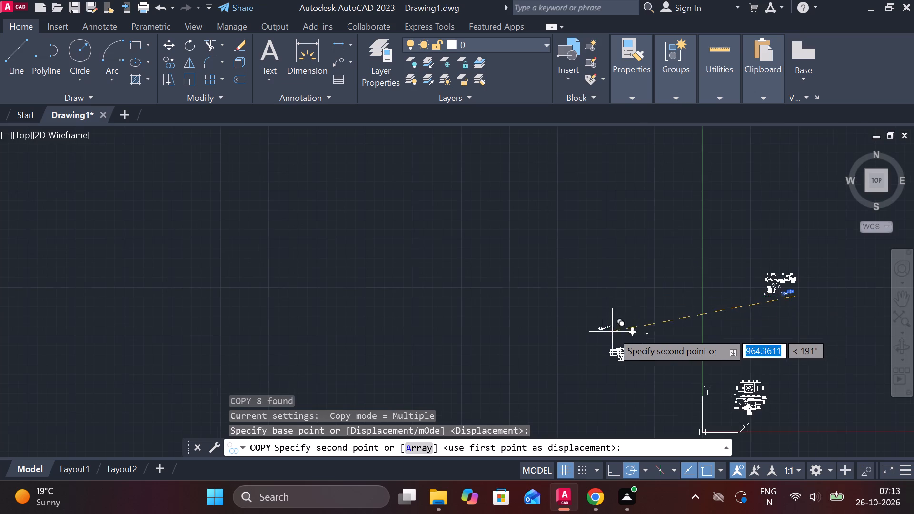
scroll(612, 332, "up", 3)
left_click(612, 332)
scroll(616, 335, "down", 2)
key("Escape")
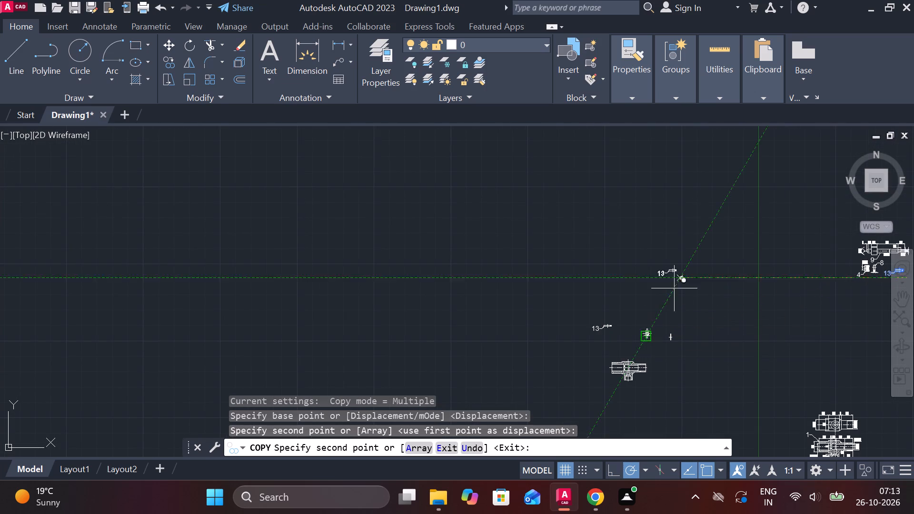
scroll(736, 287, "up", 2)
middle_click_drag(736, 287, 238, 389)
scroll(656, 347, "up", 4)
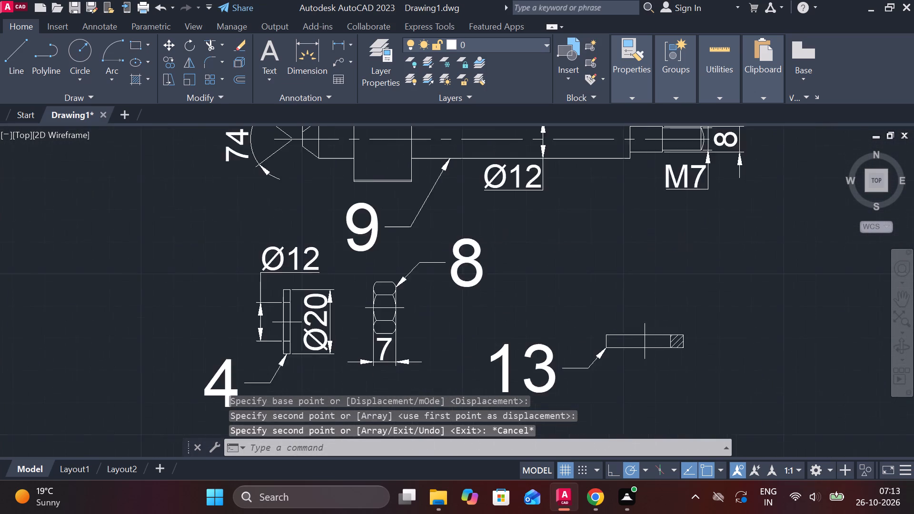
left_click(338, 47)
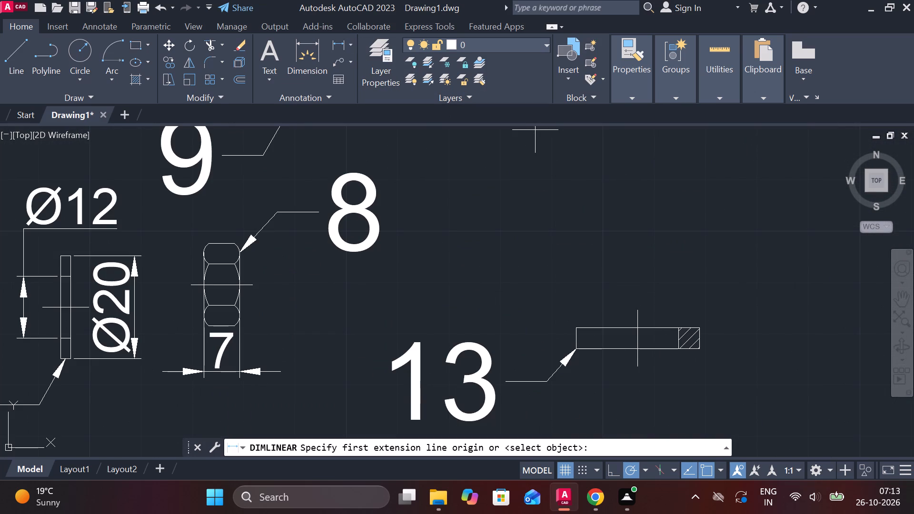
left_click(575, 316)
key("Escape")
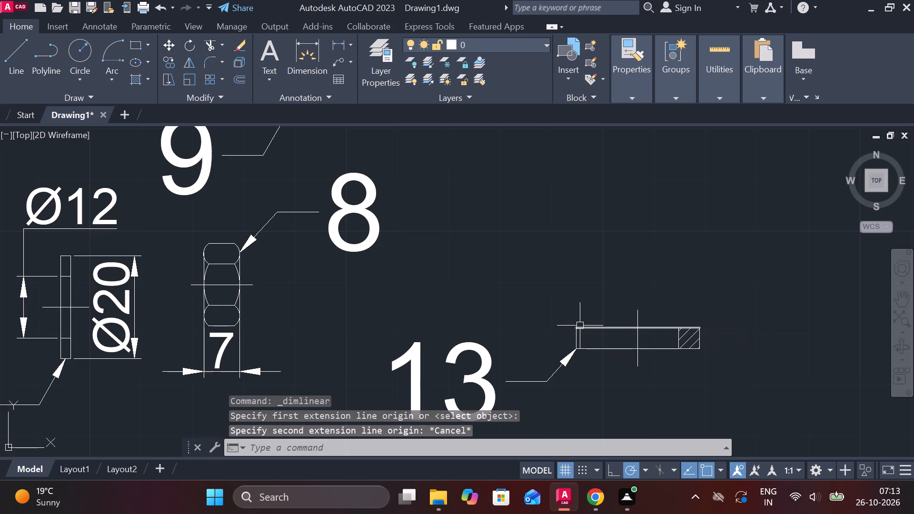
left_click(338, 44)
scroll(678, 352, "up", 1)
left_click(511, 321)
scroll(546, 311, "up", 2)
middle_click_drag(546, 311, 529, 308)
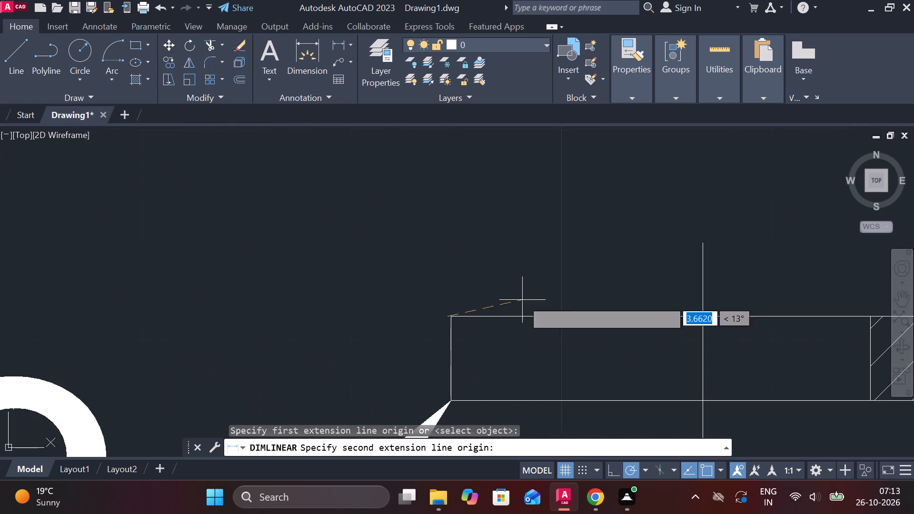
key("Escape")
Add a linear dimension for the overall length of the original part 13, placed above the rectangle.
left_click(338, 40)
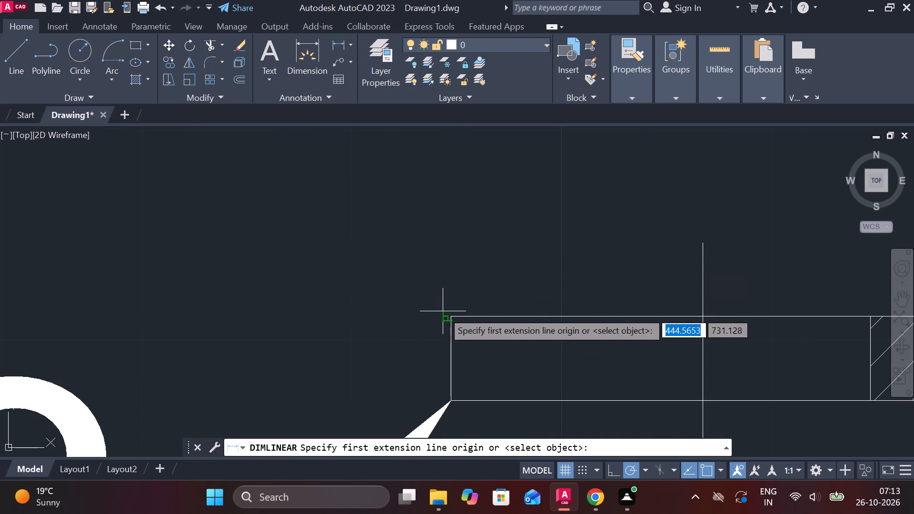
scroll(446, 313, "up", 2)
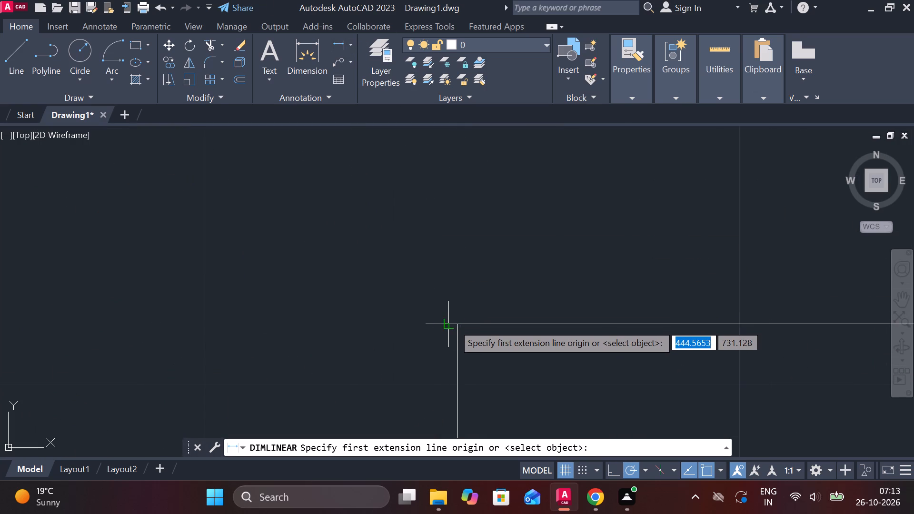
left_click(456, 325)
scroll(478, 310, "down", 3)
middle_click_drag(521, 313, 325, 316)
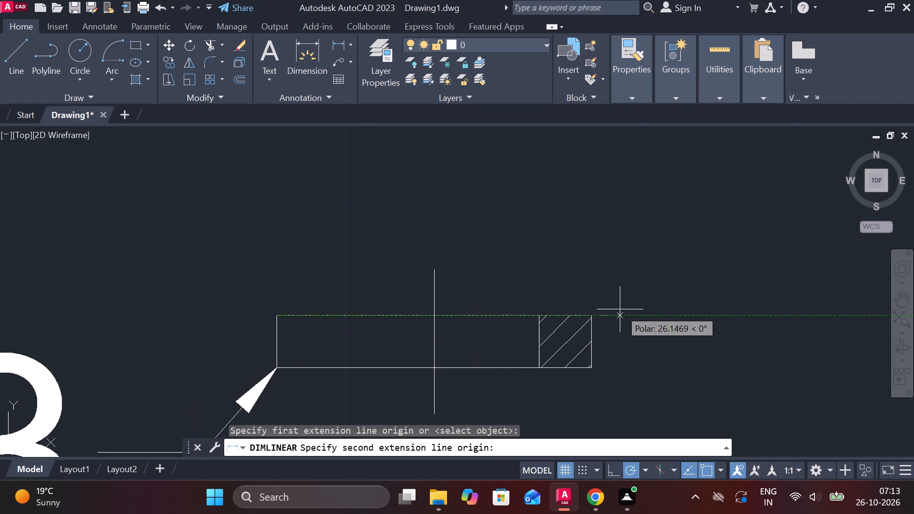
scroll(620, 309, "up", 2)
left_click(546, 329)
scroll(561, 269, "down", 2)
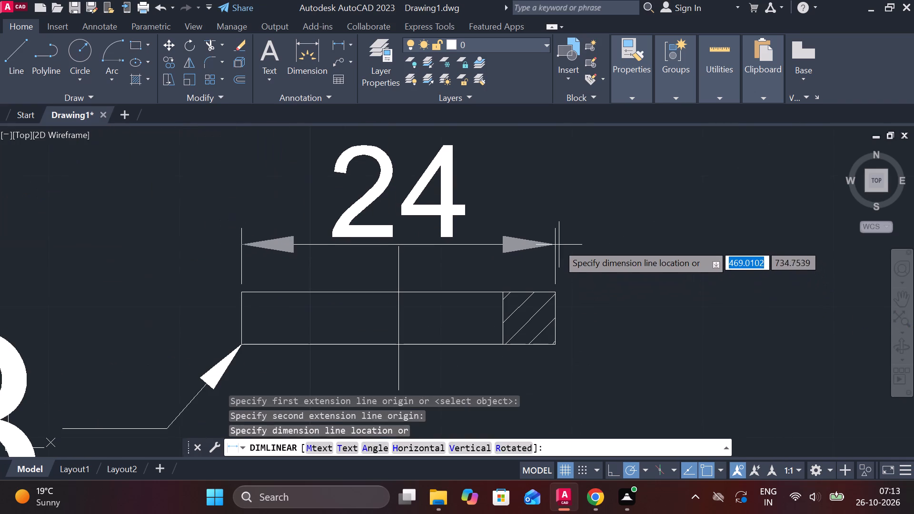
scroll(552, 216, "down", 2)
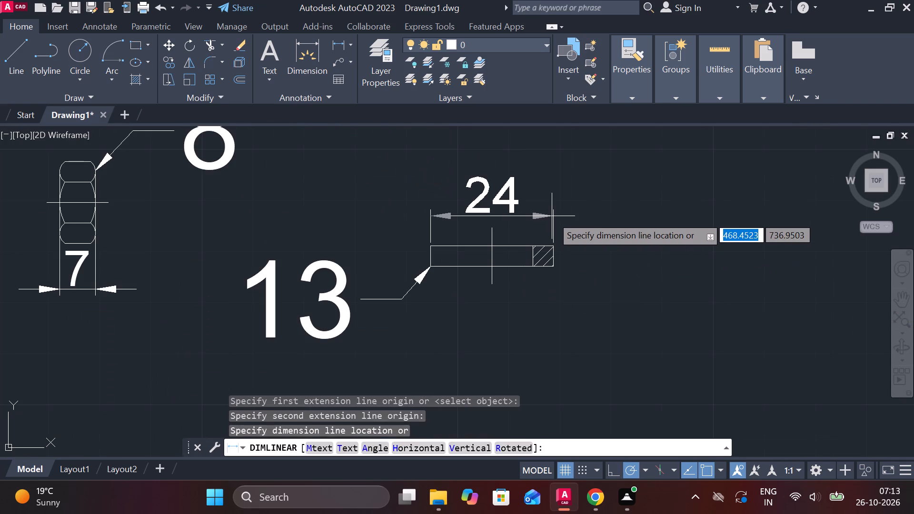
left_click(552, 216)
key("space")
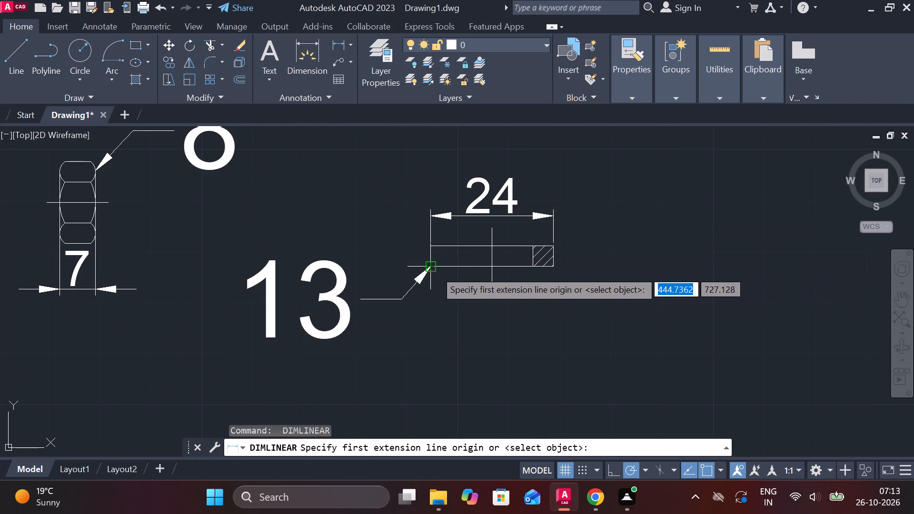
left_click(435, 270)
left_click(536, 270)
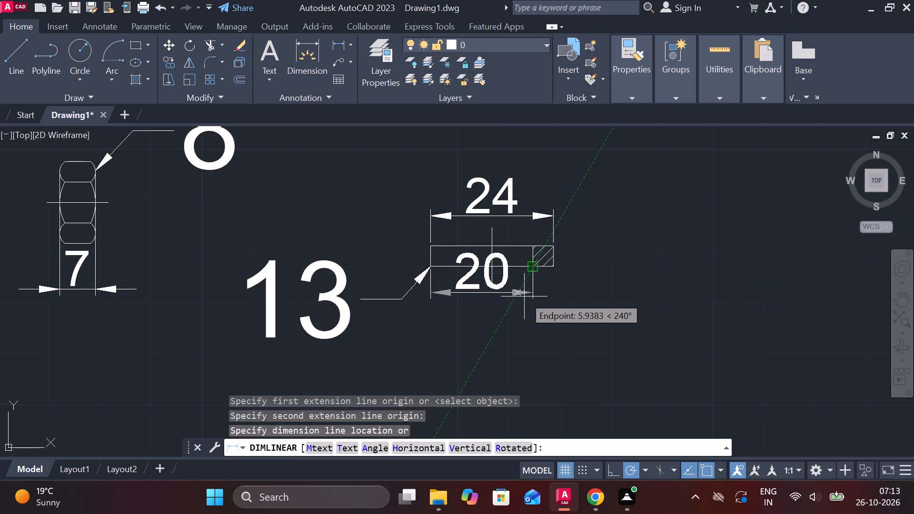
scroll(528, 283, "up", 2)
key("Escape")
Add a linear dimension from part 13's centerline to the inner edge of its hatched section, placed below the part.
key("space")
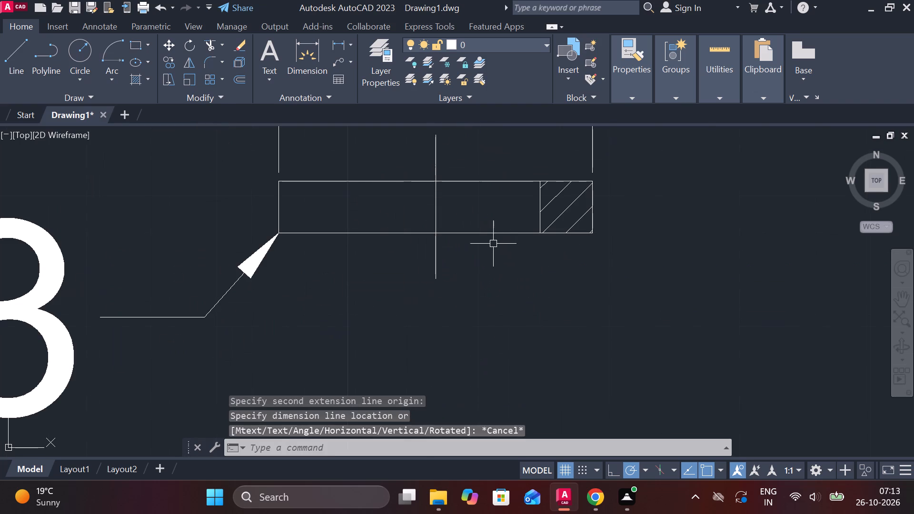
left_click(441, 233)
left_click(546, 235)
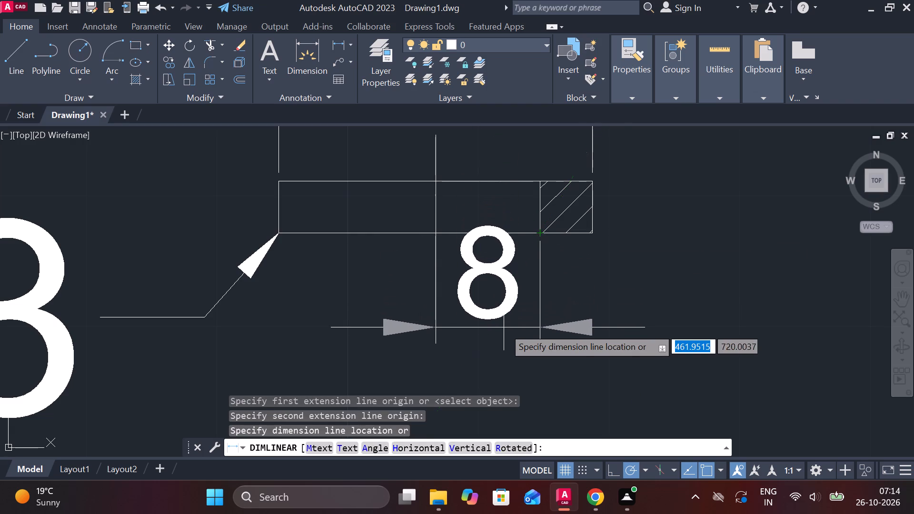
scroll(504, 334, "down", 1)
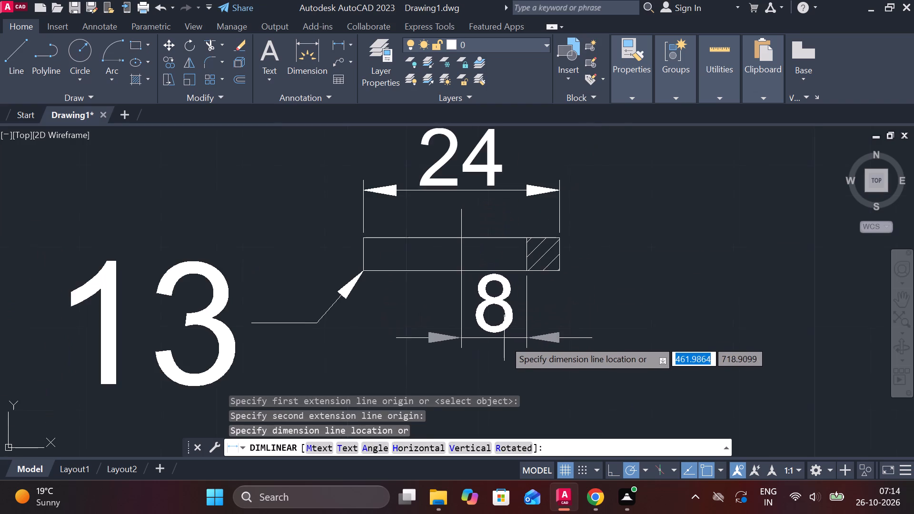
middle_click_drag(505, 343, 505, 324)
left_click(505, 335)
key("Escape")
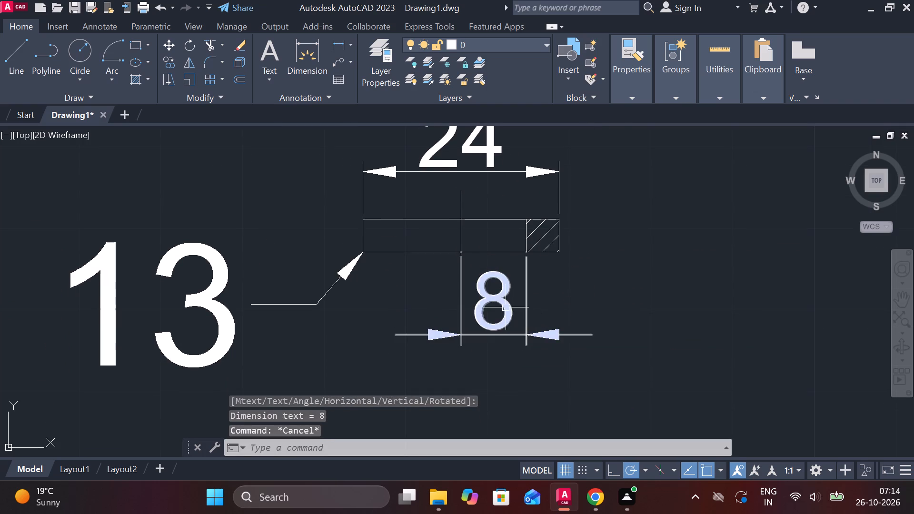
Add a diameter symbol in front of the 8 and 24 dimension texts of part 13.
double_click(506, 307)
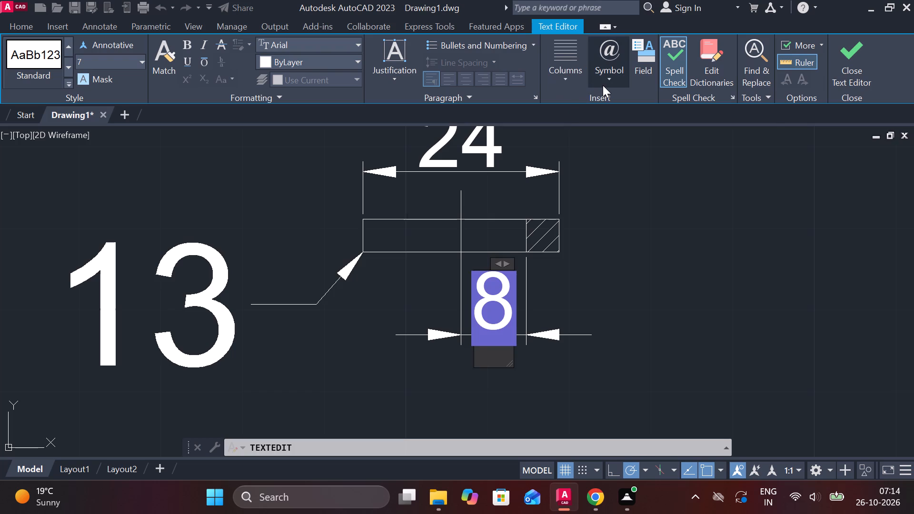
left_click(603, 85)
left_click(615, 130)
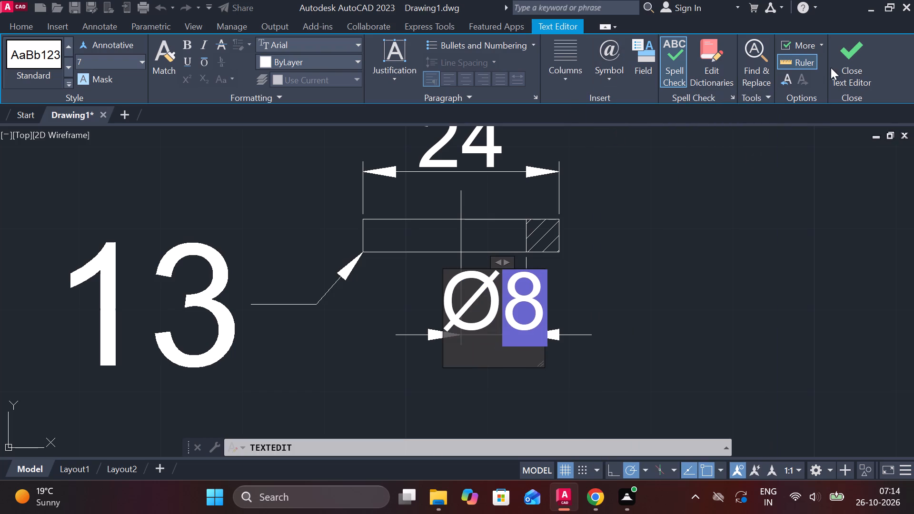
left_click(831, 68)
double_click(489, 146)
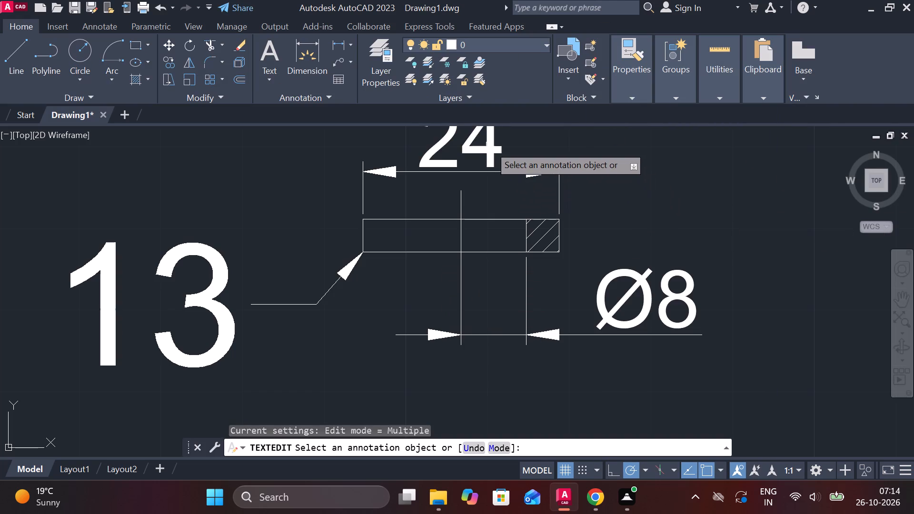
left_click(611, 76)
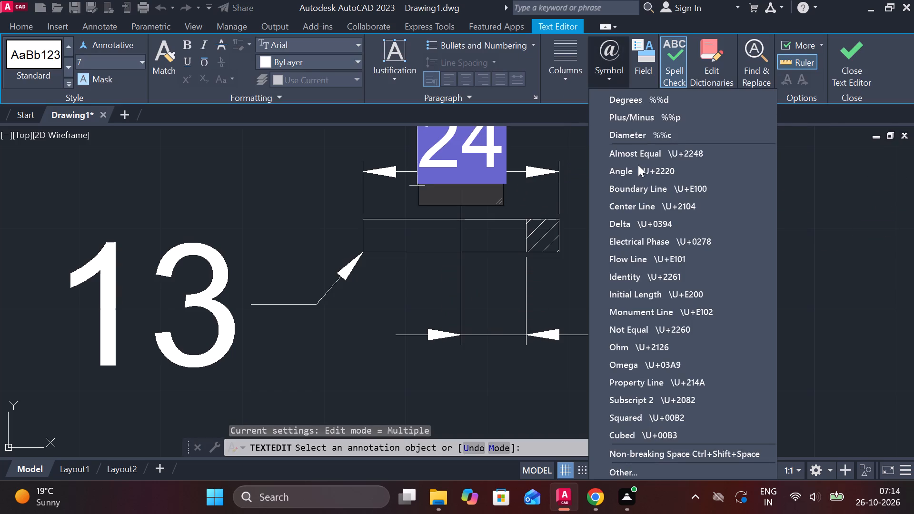
left_click(631, 138)
left_click(848, 57)
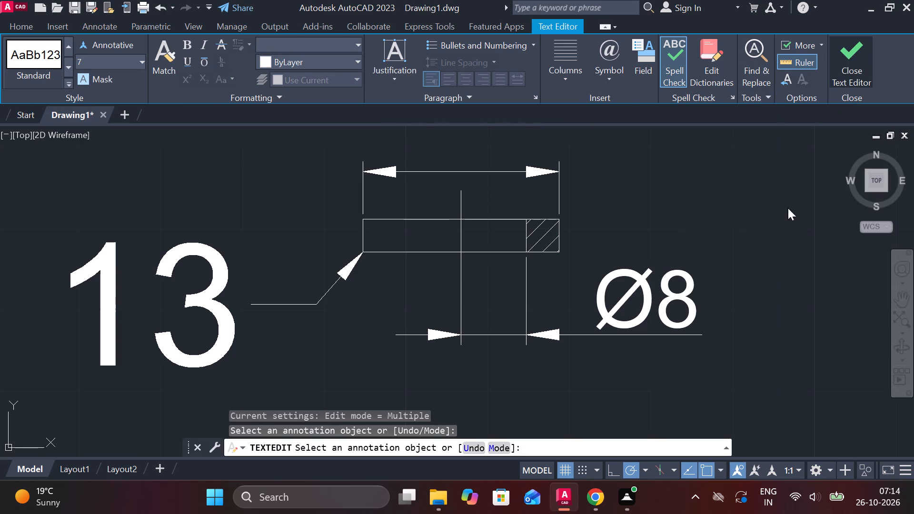
scroll(655, 239, "down", 2)
scroll(604, 254, "down", 1)
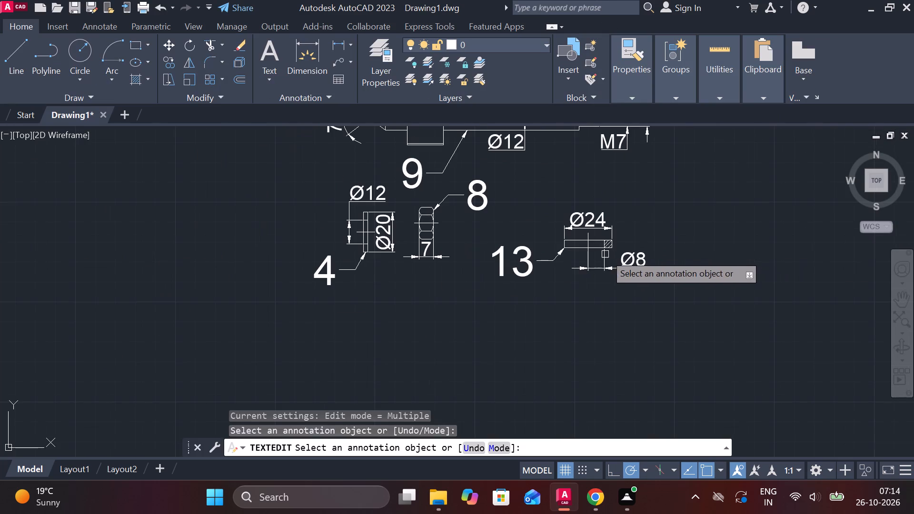
key("Escape")
Erase part 13's existing number label together with its leader.
left_click(675, 275)
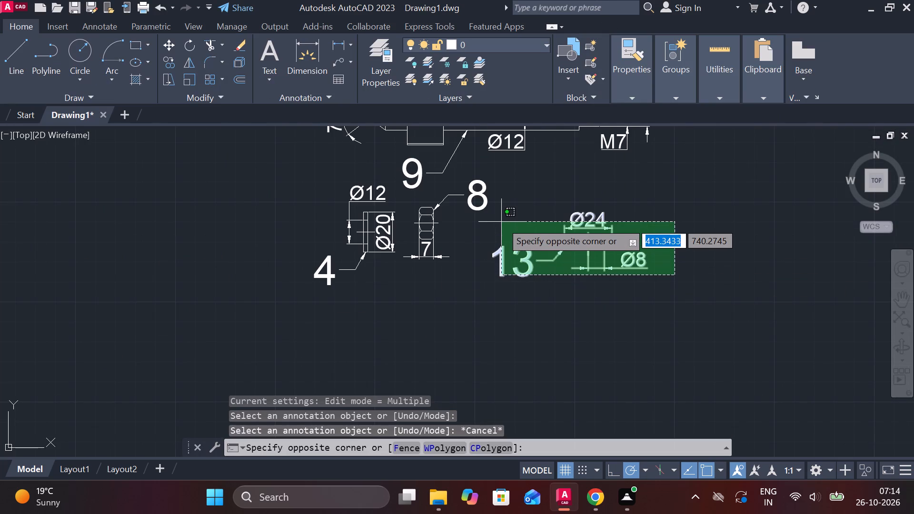
key("Escape")
left_click(517, 270)
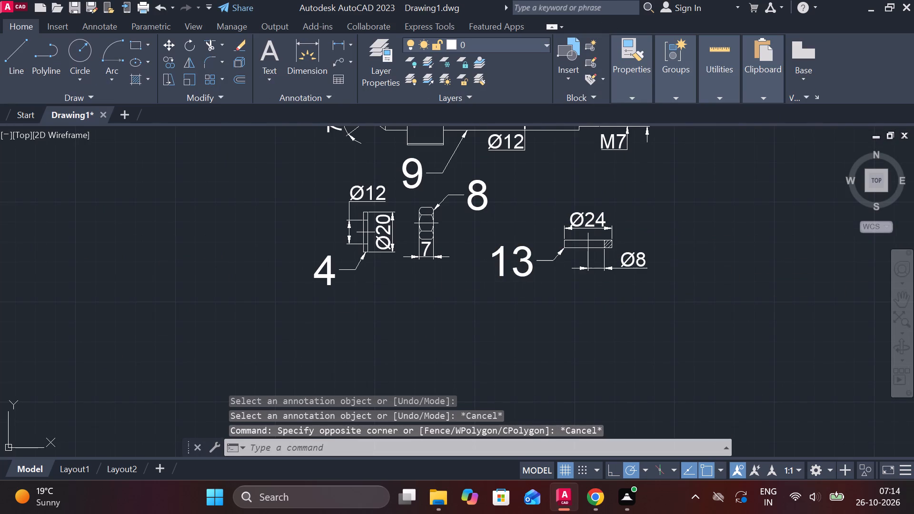
type("E")
key("space")
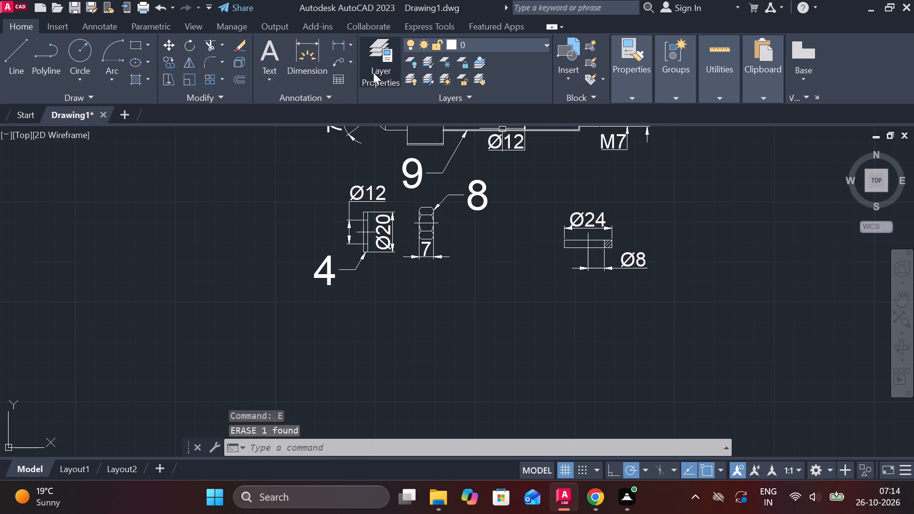
Add a multileader labelled 13 with text height 15, pointing at the upper corner of part 13's hatched end.
left_click(334, 60)
scroll(630, 223, "up", 1)
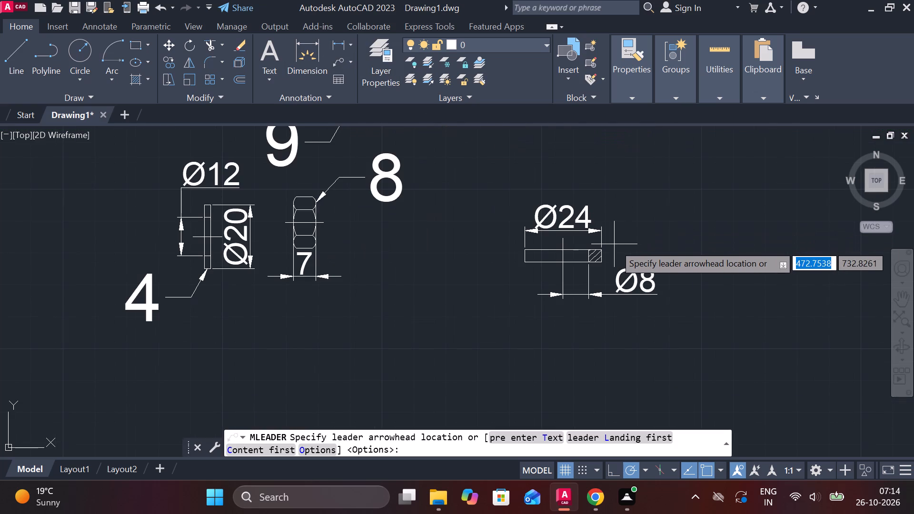
left_click(607, 247)
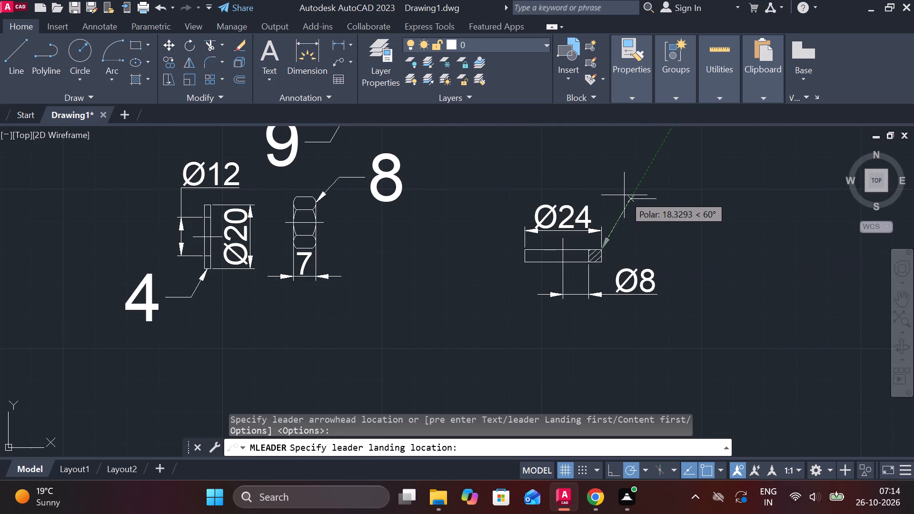
left_click(624, 195)
left_click(115, 55)
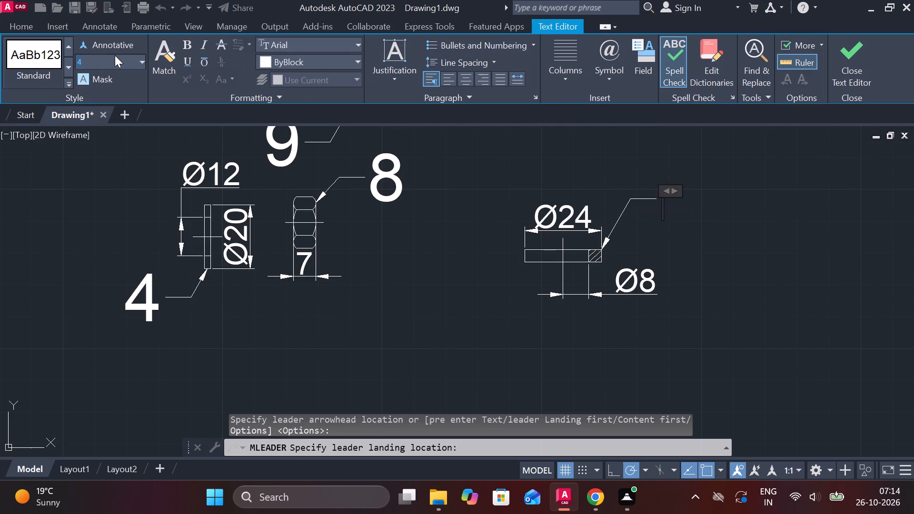
type("15")
key("Return")
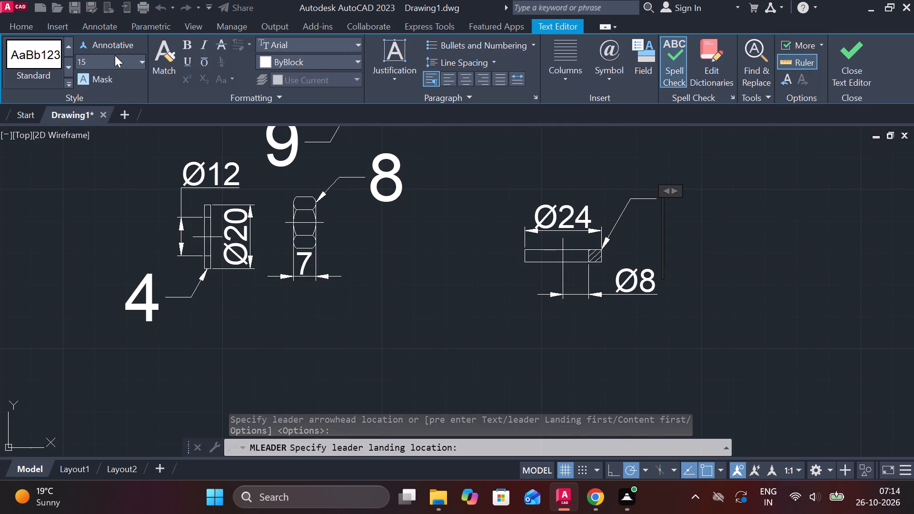
type("13")
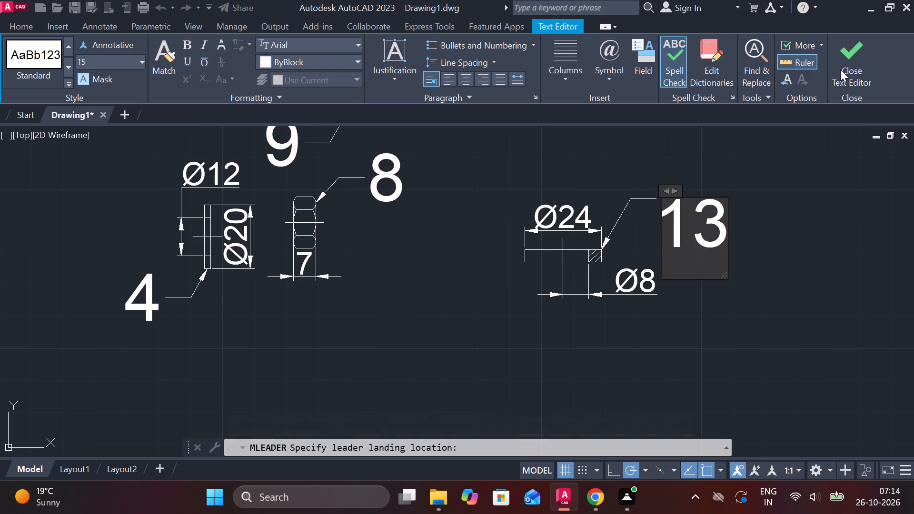
left_click(850, 63)
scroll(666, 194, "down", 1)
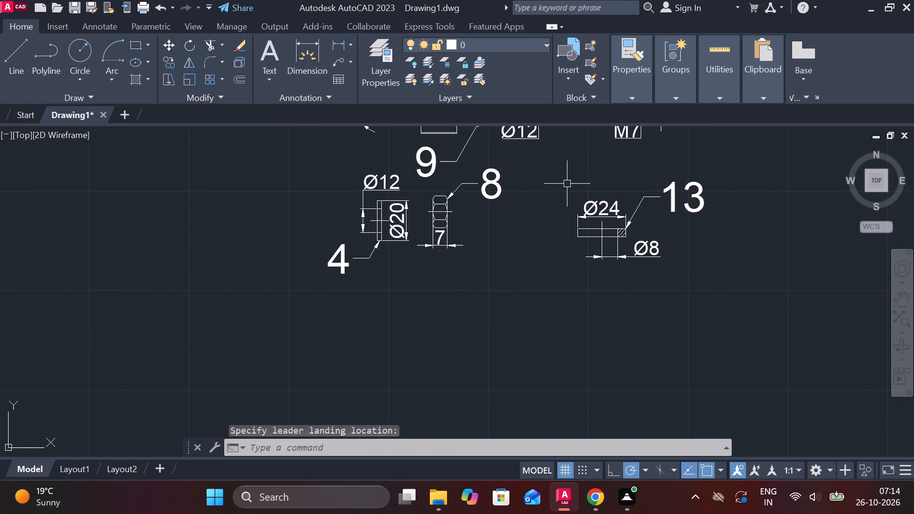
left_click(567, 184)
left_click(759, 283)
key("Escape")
Move part 13 with its dimensions and label closer to nut part 8, below the part 9 spindle.
double_click(757, 282)
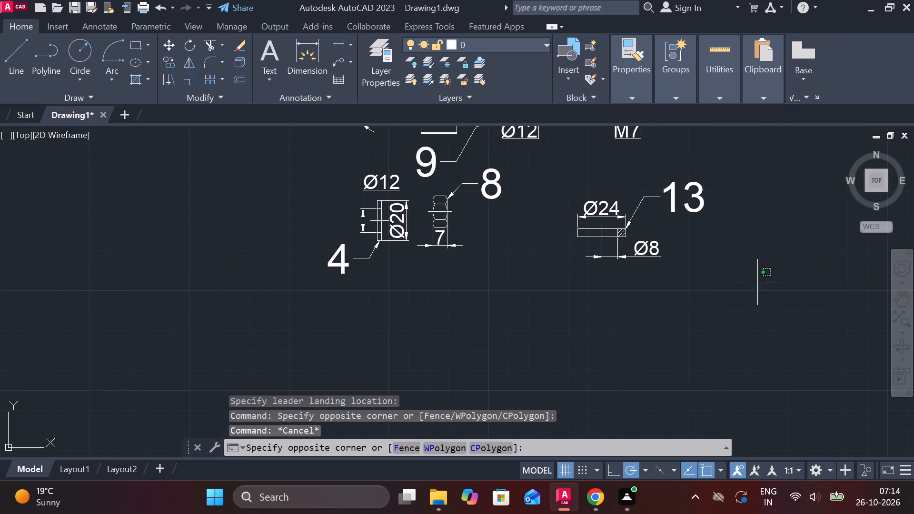
left_click(556, 173)
key("m")
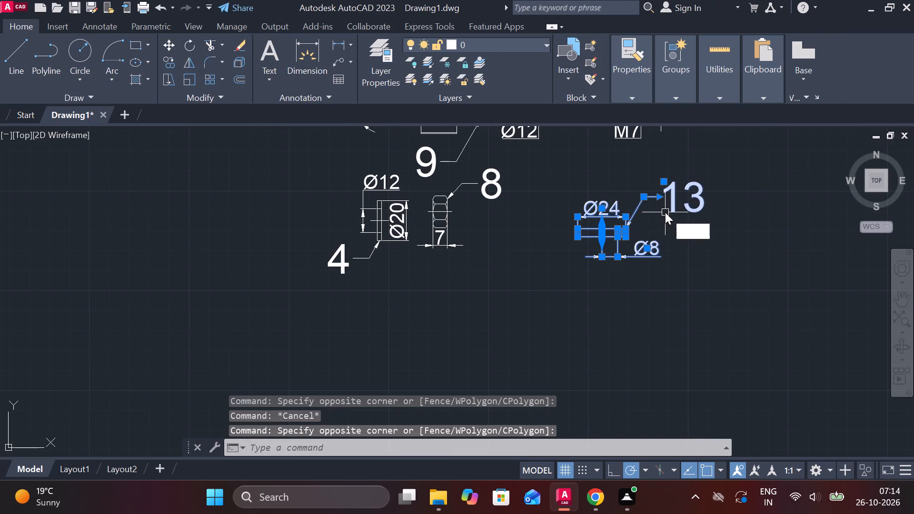
key("Return")
left_click(706, 259)
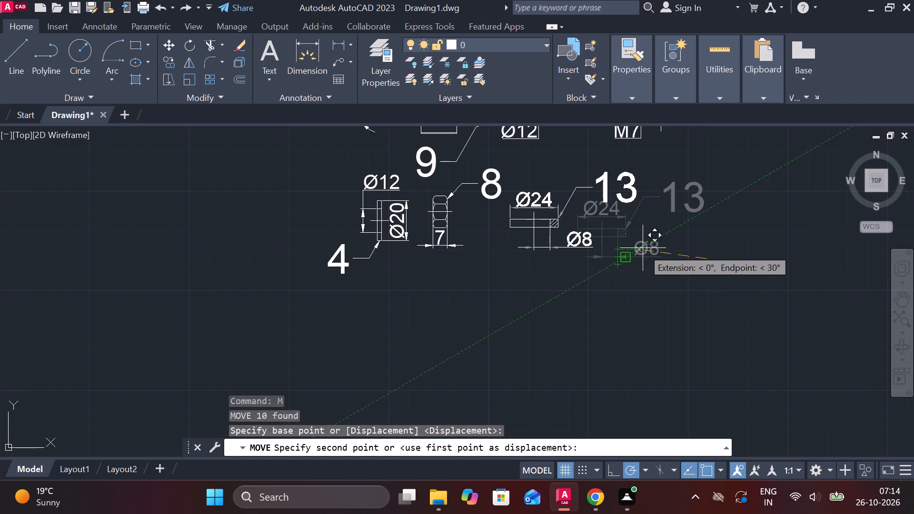
left_click(643, 243)
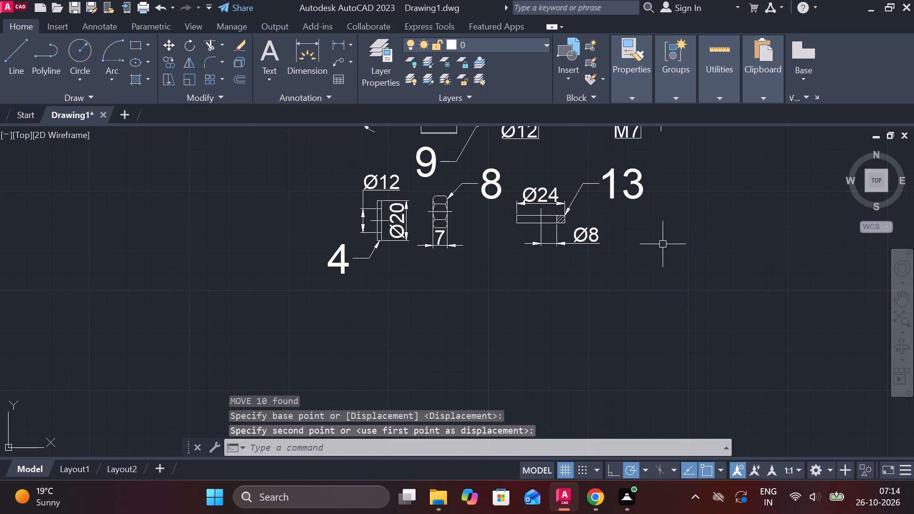
Draw a 24 by 7 rectangle with lines in the empty area beside part 13 and the spindle's threaded end.
scroll(680, 244, "down", 1)
middle_click_drag(680, 244, 620, 291)
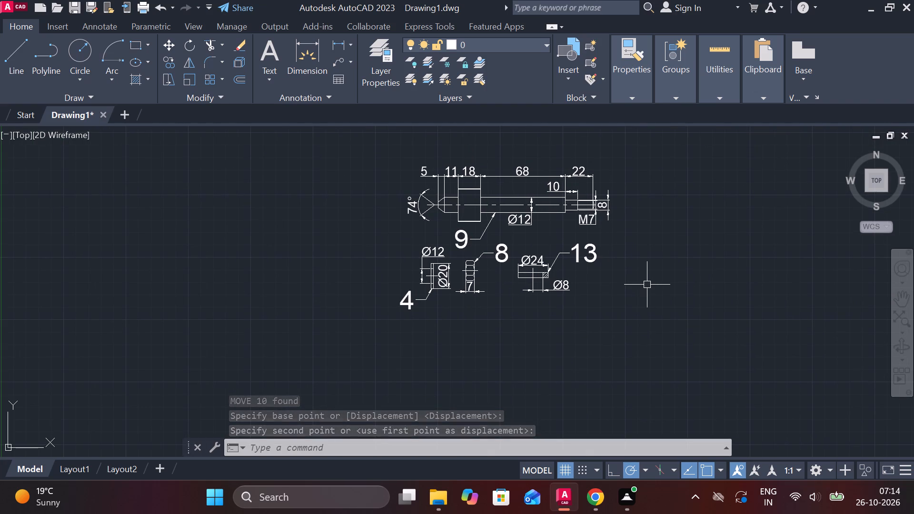
middle_click_drag(647, 285, 531, 330)
scroll(525, 290, "up", 2)
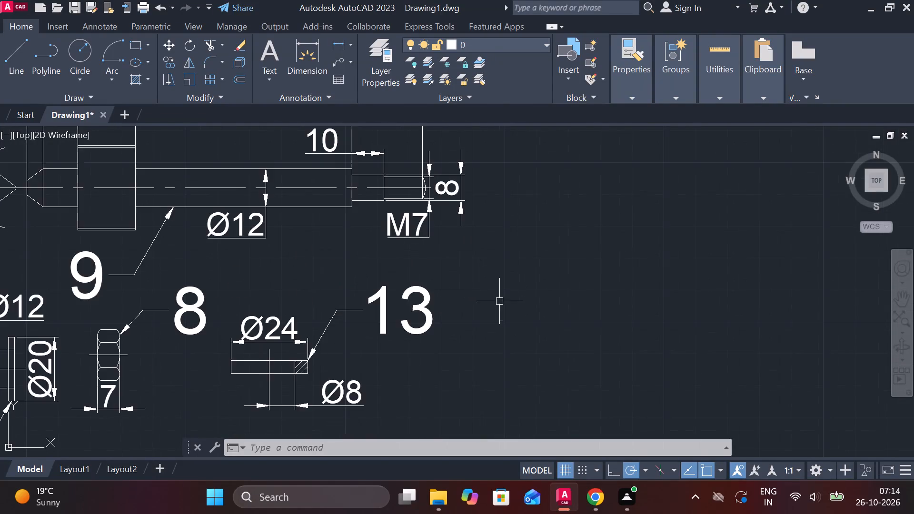
middle_click_drag(500, 303, 420, 281)
key("l")
key("Return")
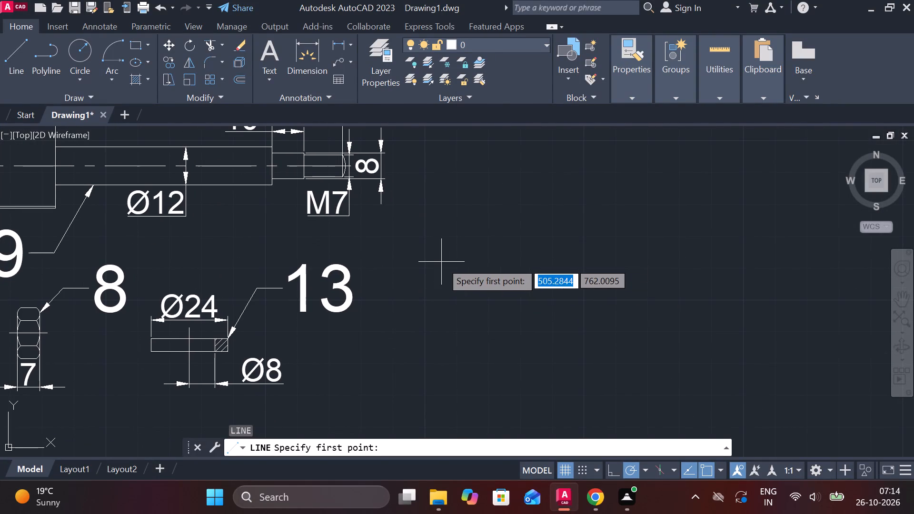
left_click(473, 258)
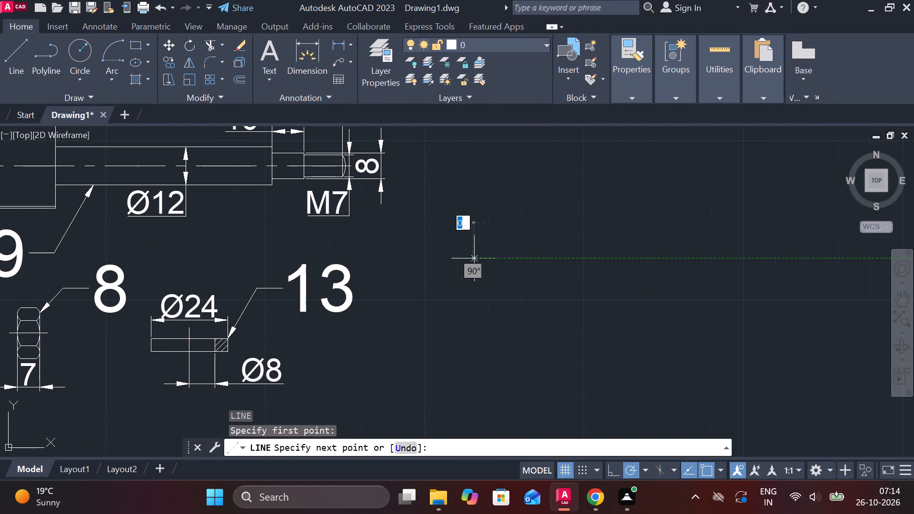
type("25")
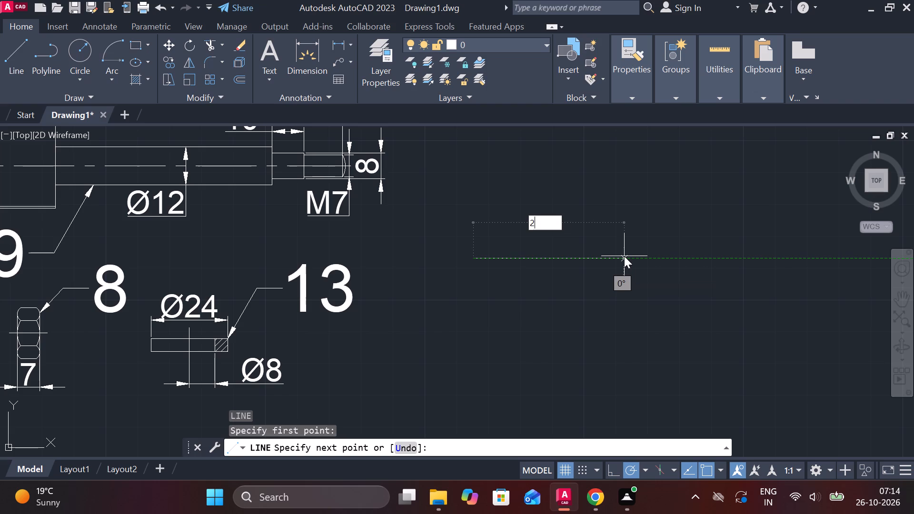
key("BackSpace")
type("4")
key("space")
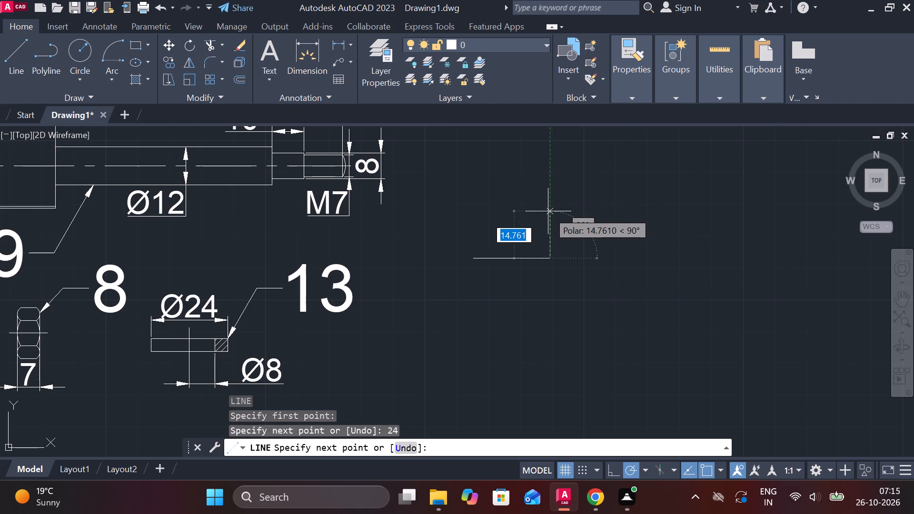
type("7")
key("space")
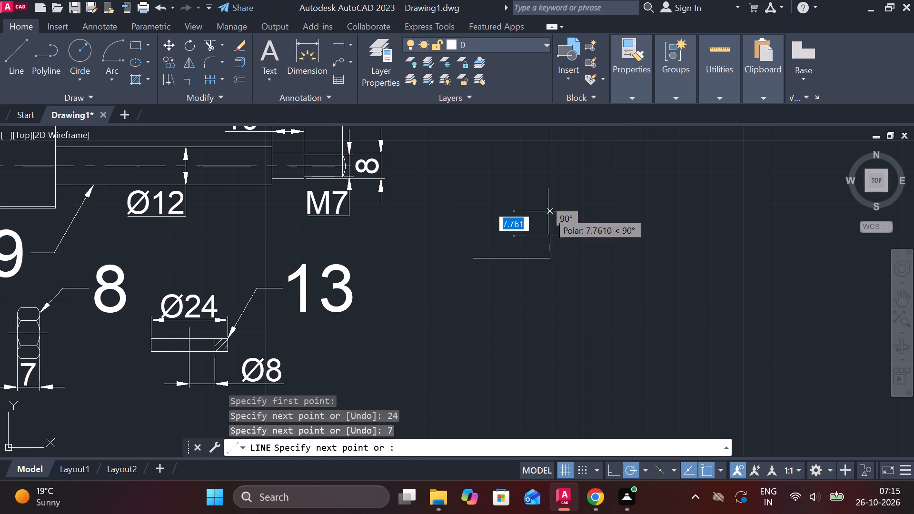
type("24")
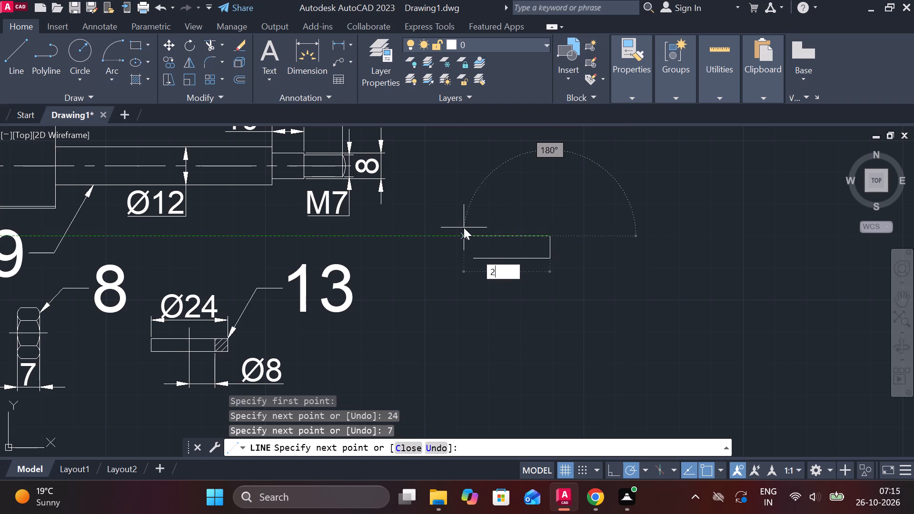
key("space")
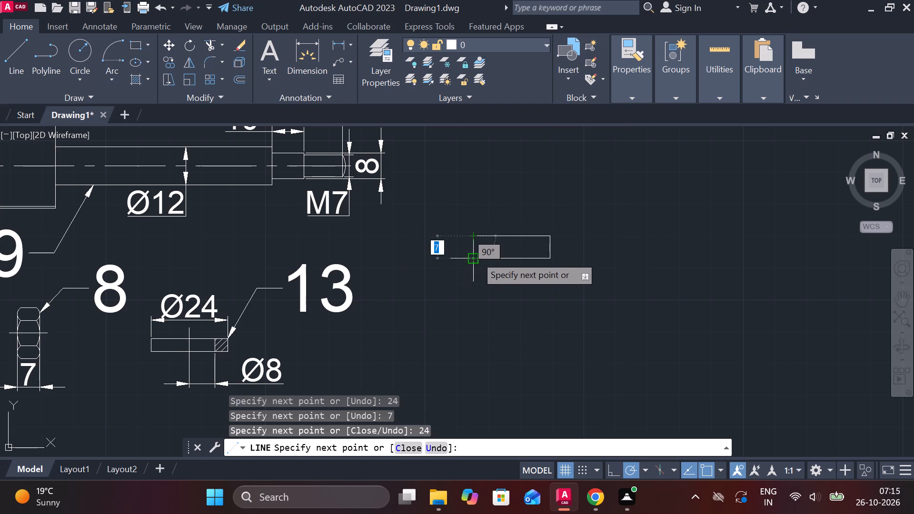
left_click(473, 256)
scroll(555, 238, "up", 2)
key("Escape")
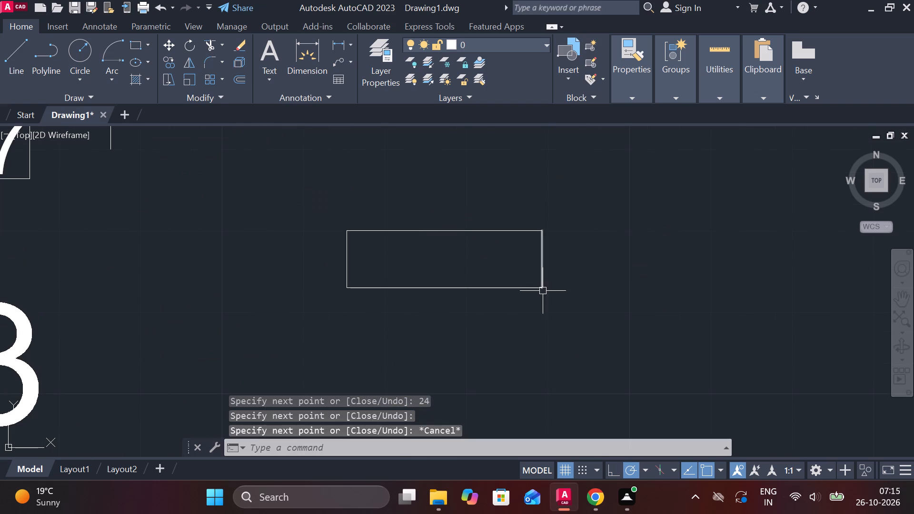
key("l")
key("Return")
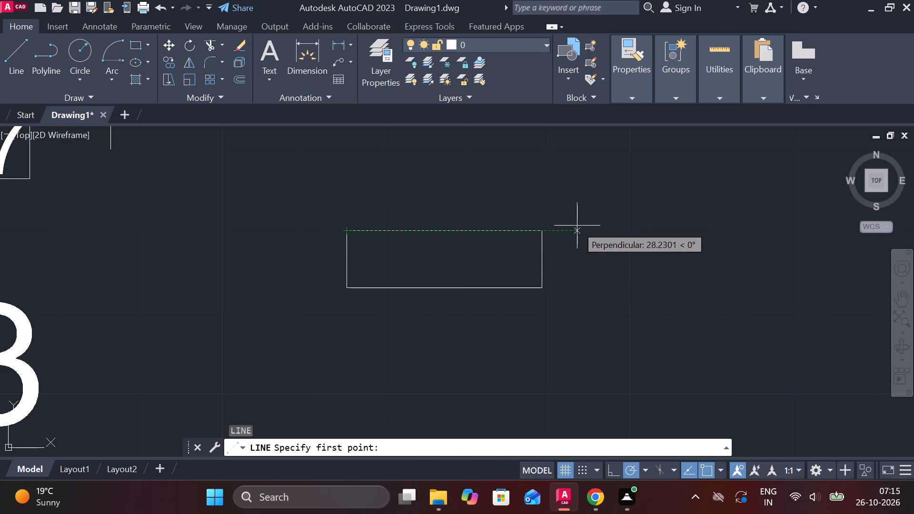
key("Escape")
Draw a vertical line across the new rectangle, 8 from the midpoint of its top edge towards the right end.
key("l")
key("Return")
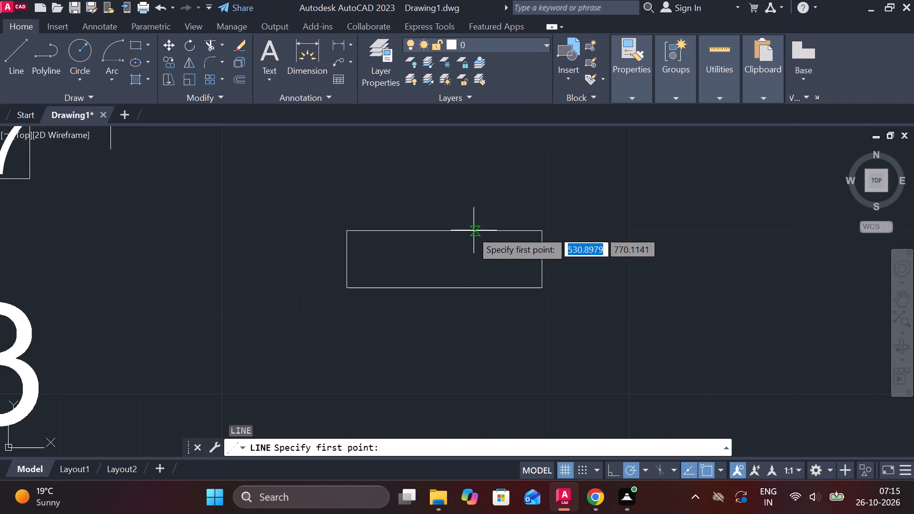
key("8")
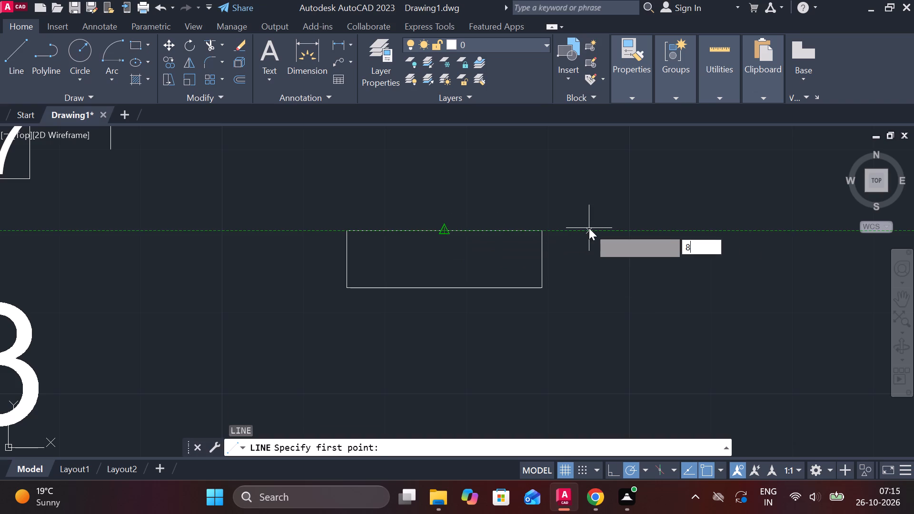
key("Return")
left_click(509, 286)
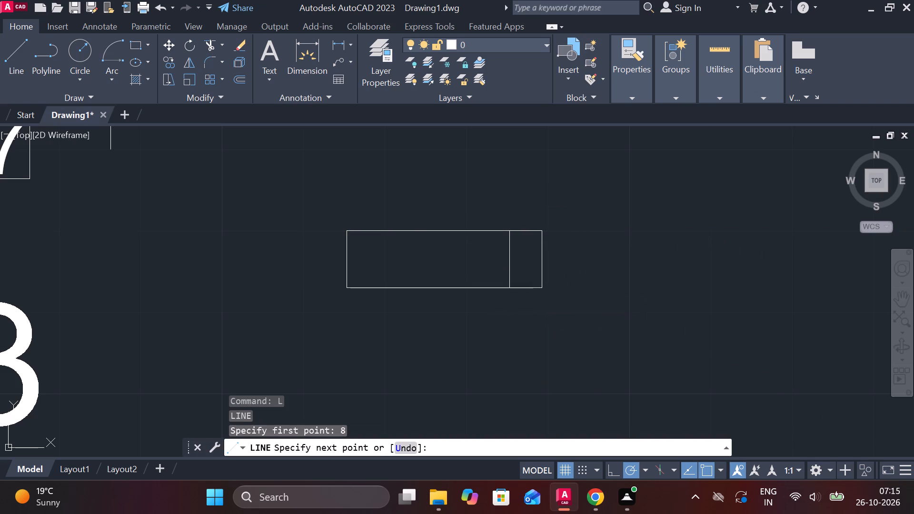
key("Escape")
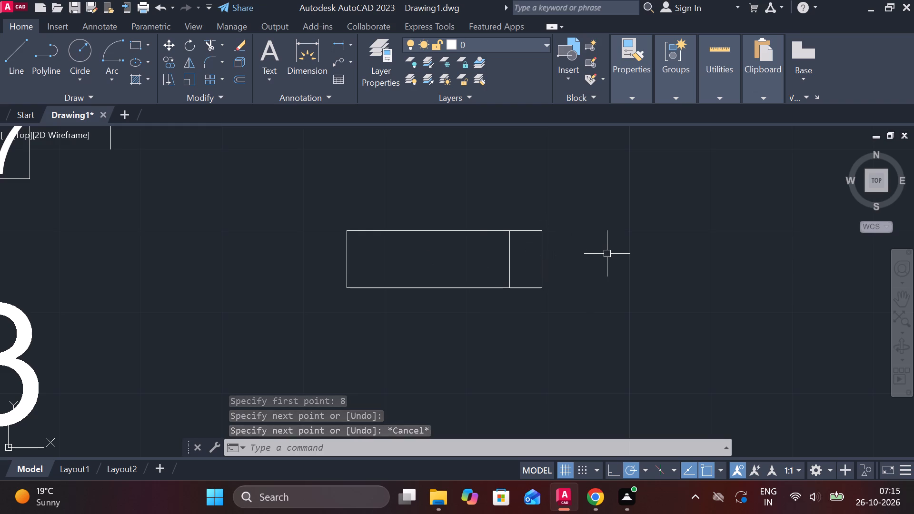
Draw a horizontal line 5 below the rectangle's top edge, from its right edge to the middle of the part.
key("l")
key("Return")
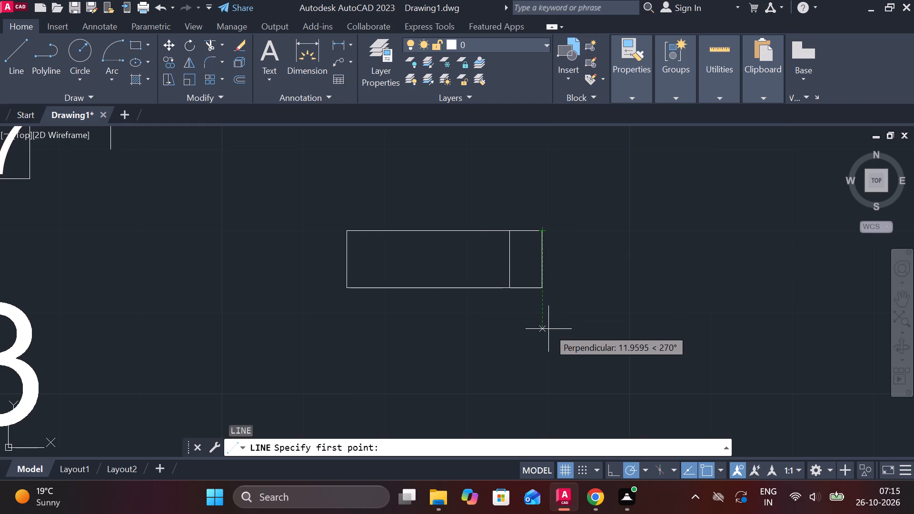
type("5")
key("space")
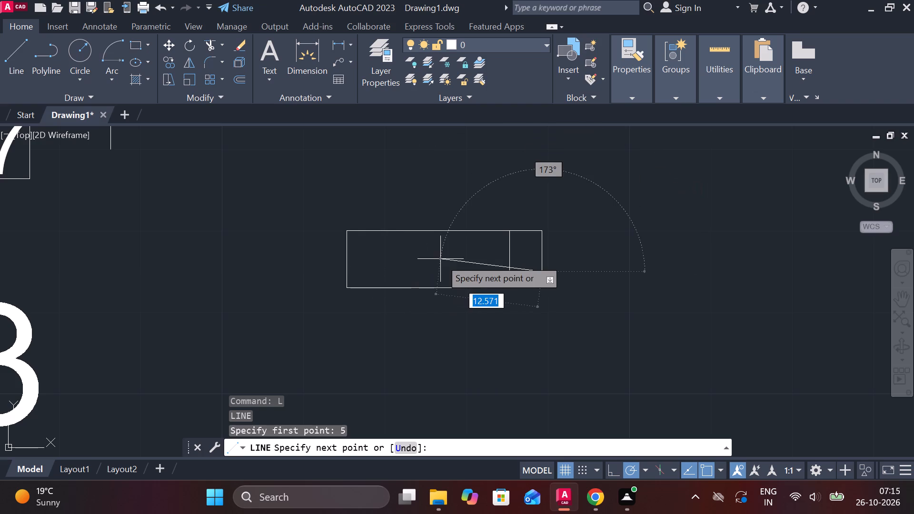
left_click(448, 272)
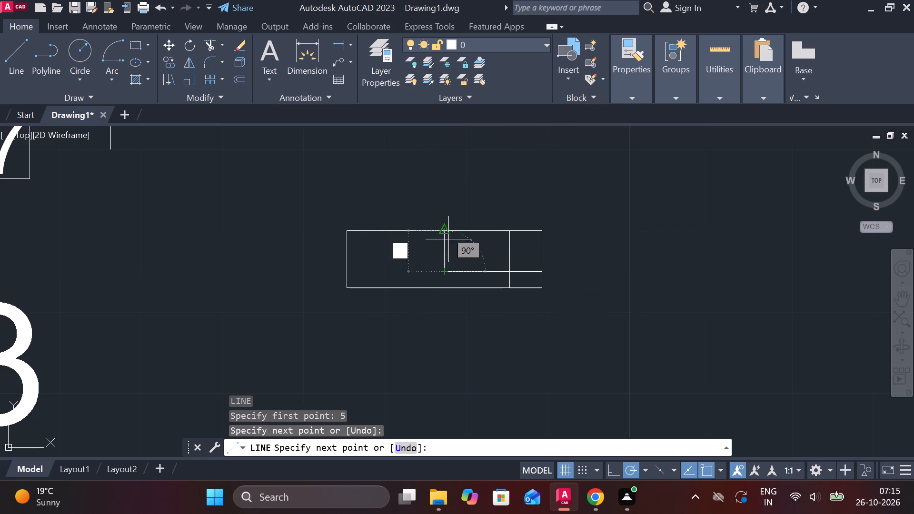
key("Escape")
Add a vertical centerline midway between the rectangle's two short end edges.
type("CE")
left_click(564, 312)
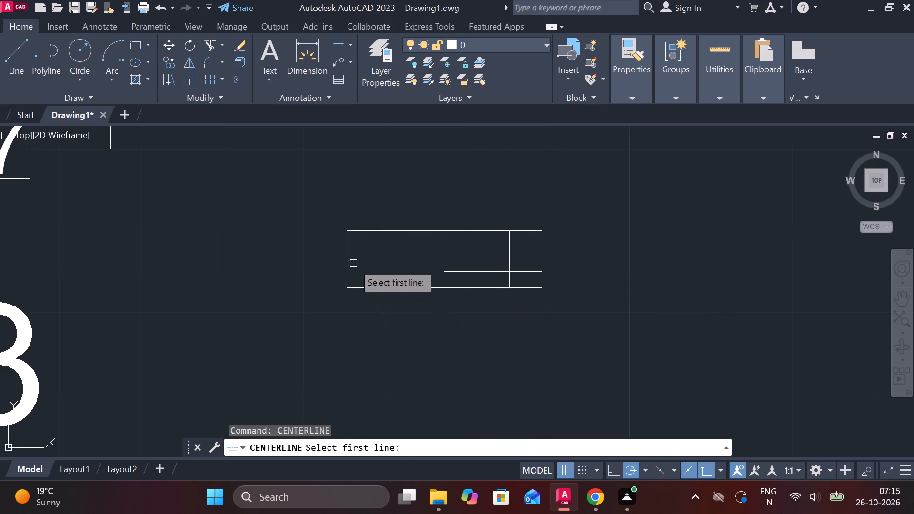
left_click(350, 259)
left_click(540, 250)
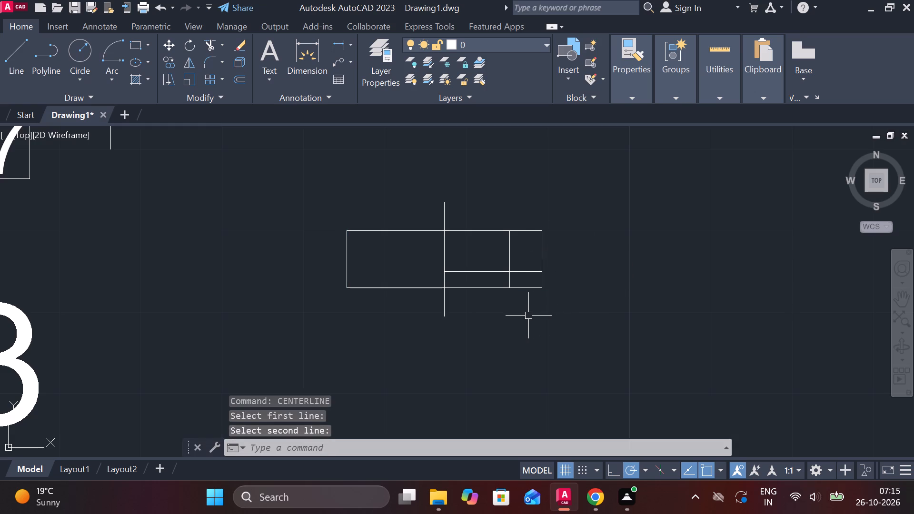
key("Escape")
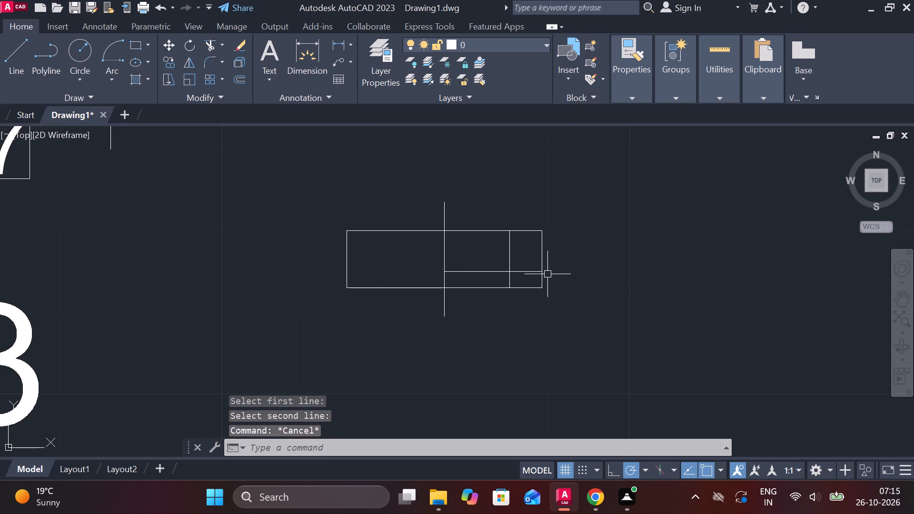
Draw a sloped line from the intersection of the inner vertical and horizontal lines to the rectangle's lower right corner.
scroll(549, 286, "up", 2)
key("l")
key("Return")
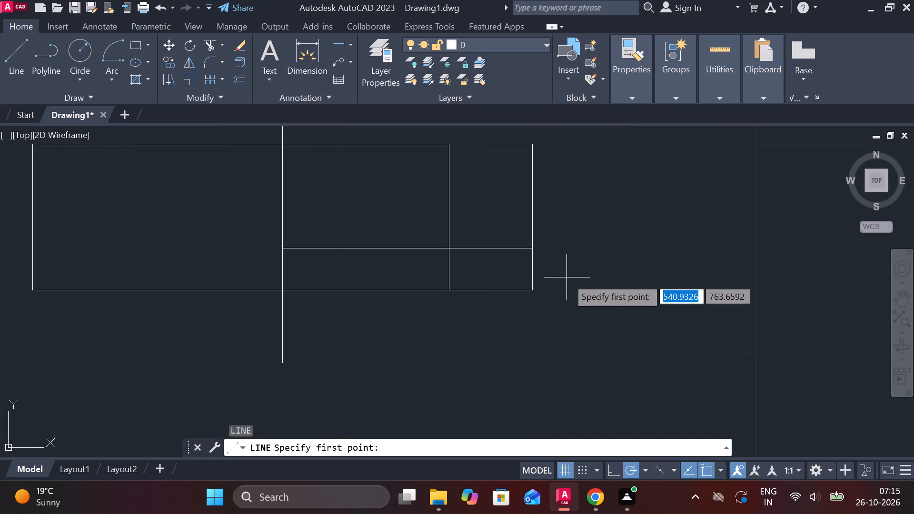
left_click(456, 250)
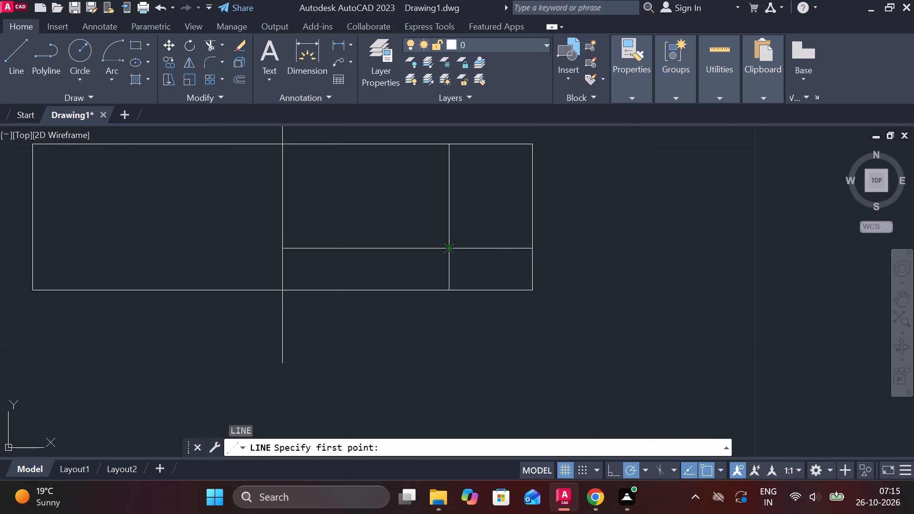
left_click(537, 286)
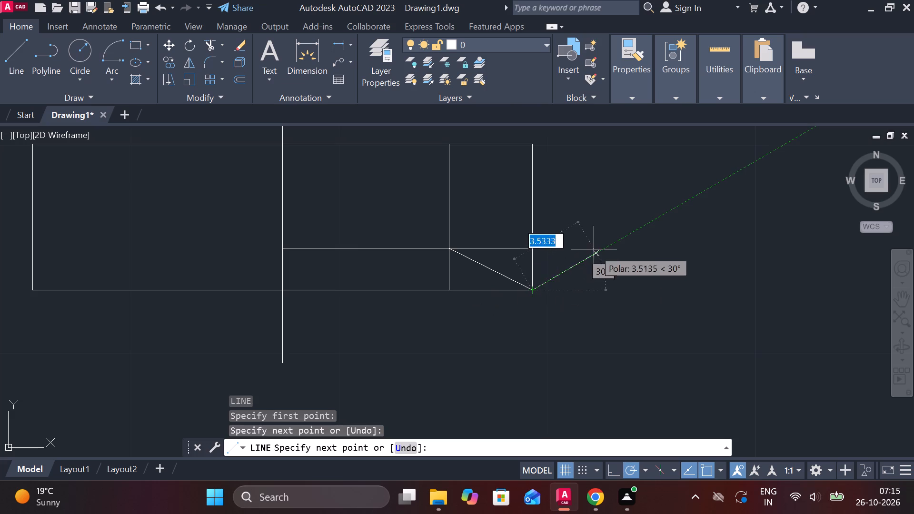
key("Escape")
Trim the inner vertical and horizontal line segments that extend past their intersection, leaving the sloped line.
type("TR")
key("space")
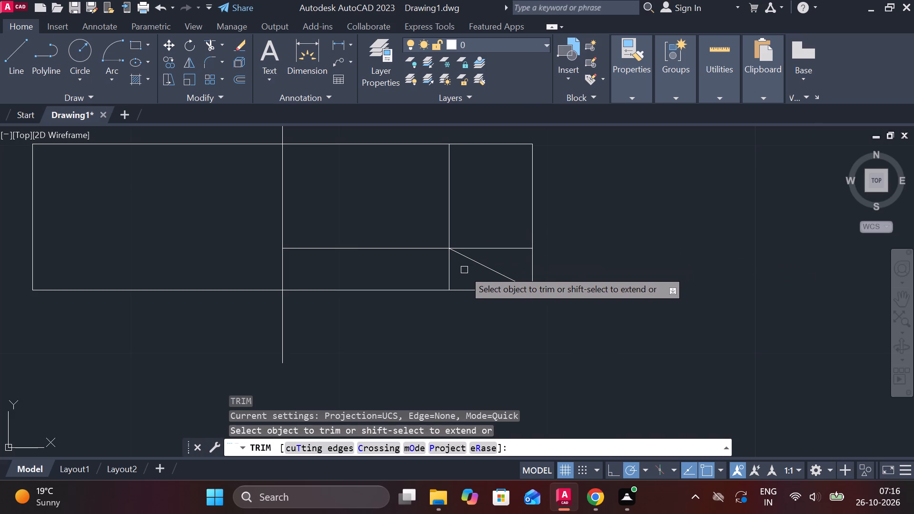
left_click(447, 266)
left_click(488, 251)
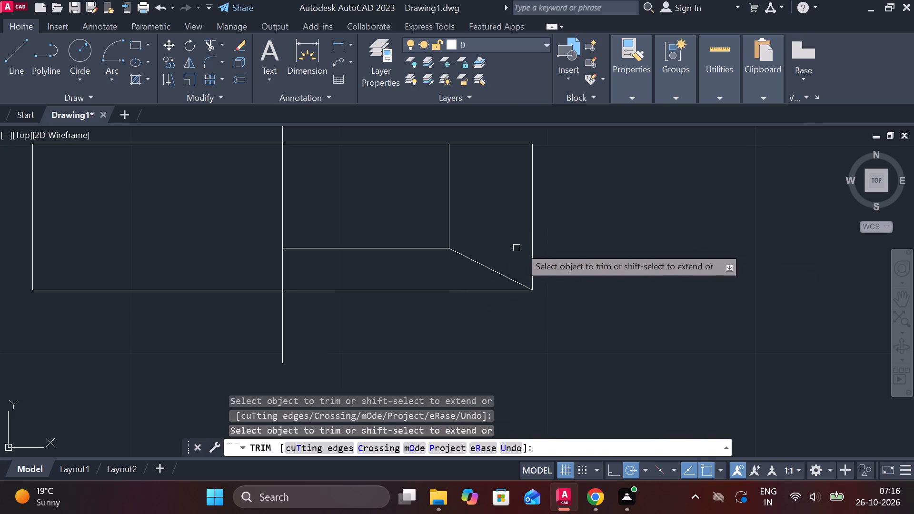
scroll(546, 237, "down", 3)
key("Escape")
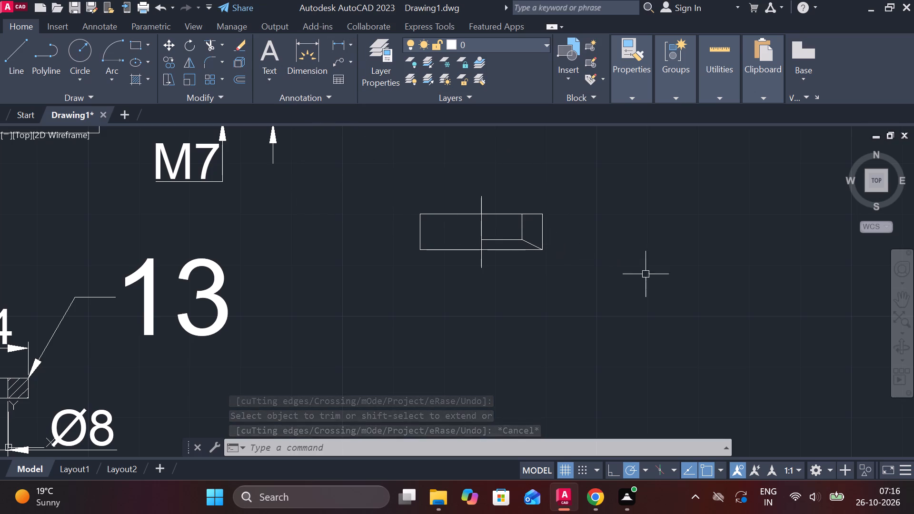
Add a multileader labelled 12 with text height 15, pointing at the new part's upper left corner.
left_click(333, 61)
left_click(413, 212)
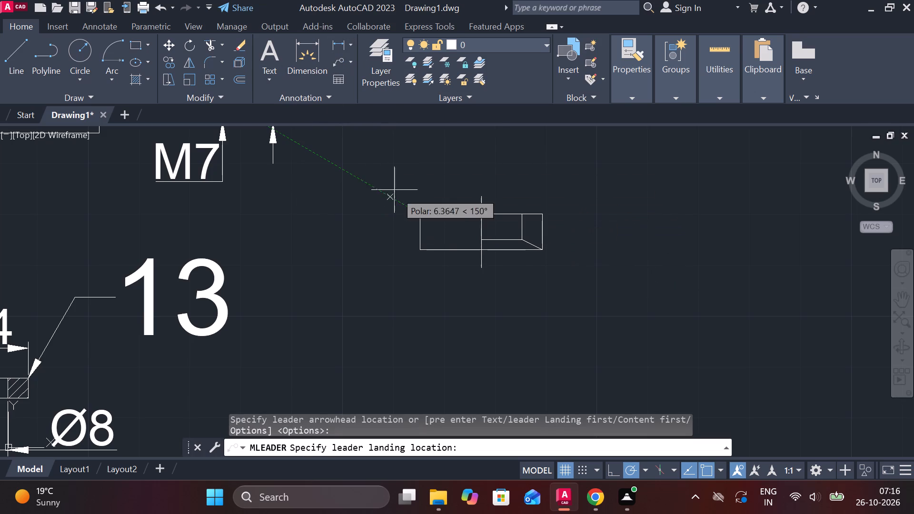
left_click(374, 176)
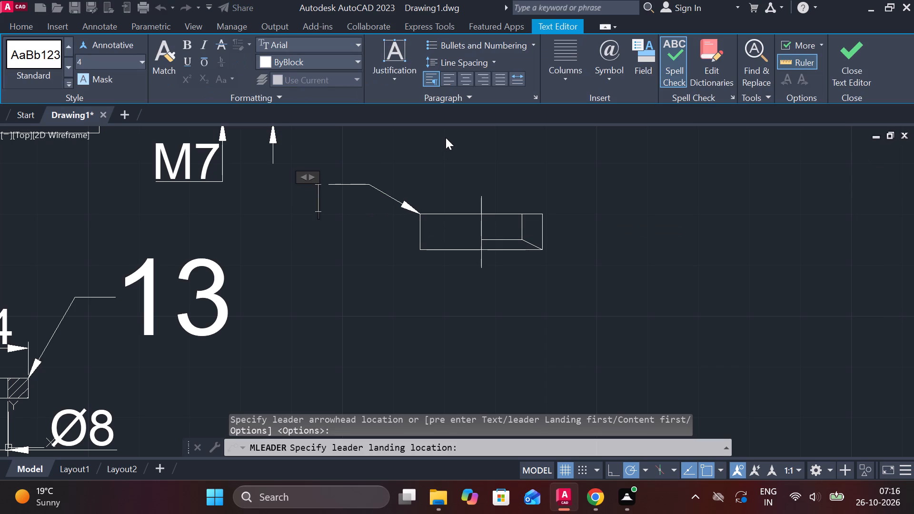
left_click(92, 61)
type("15")
key("space")
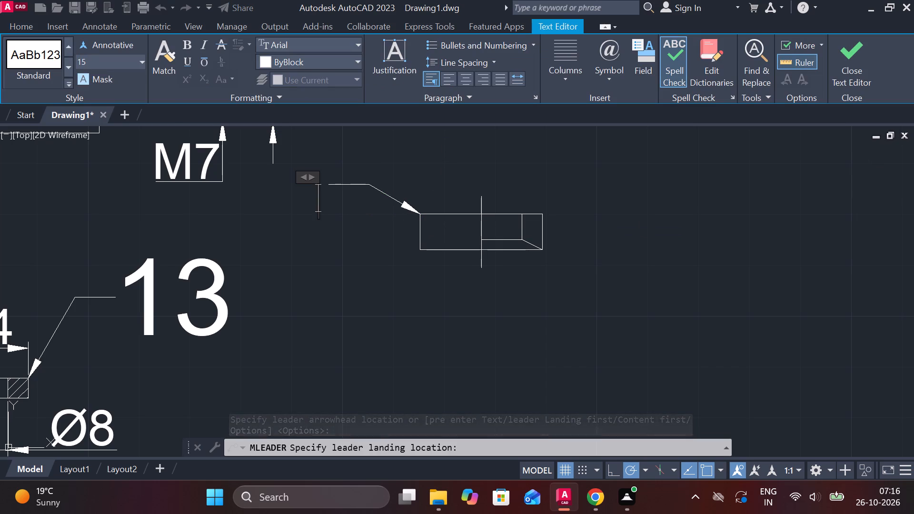
key("Return")
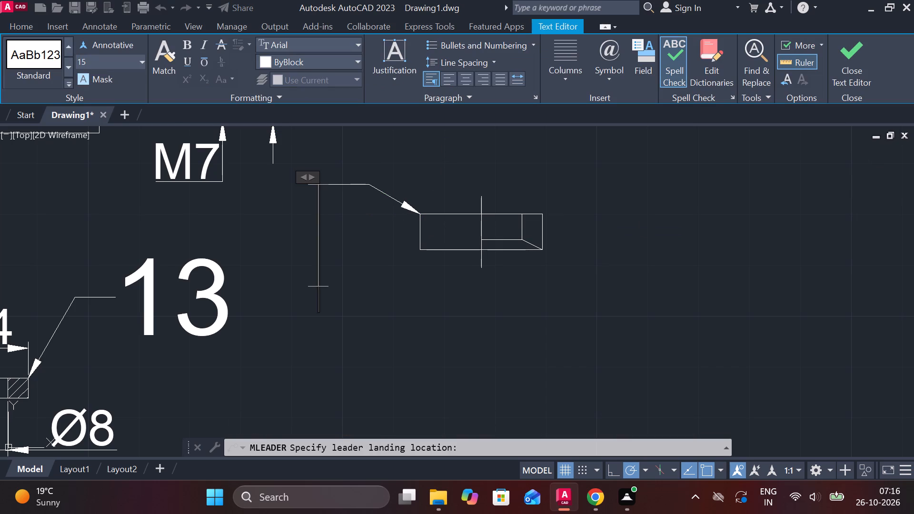
type("12")
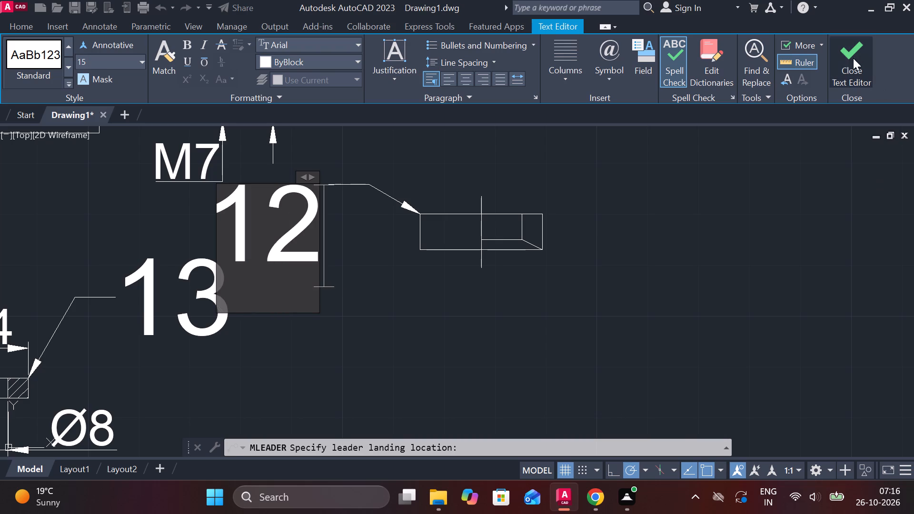
left_click(850, 56)
scroll(502, 205, "down", 2)
scroll(447, 225, "up", 1)
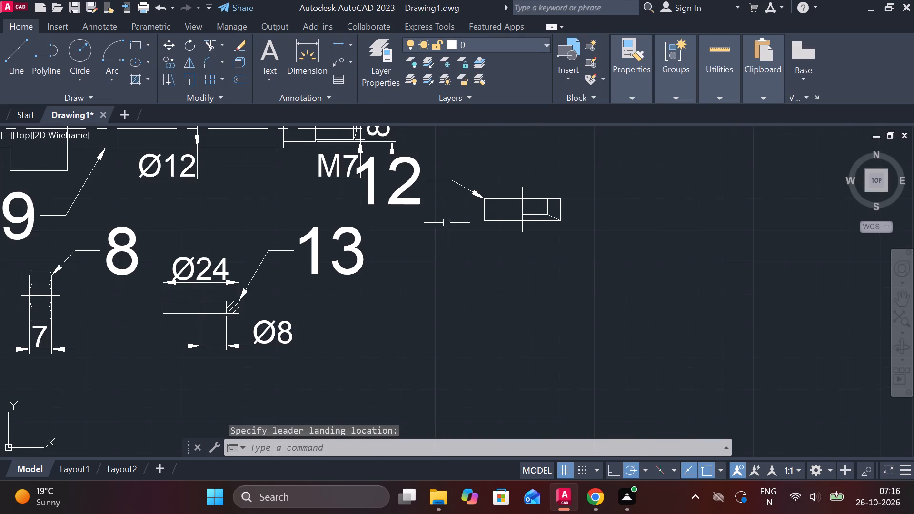
Shift the landing of leader 12 closer to the part, clear of the spindle's M7 dimension.
left_click(412, 176)
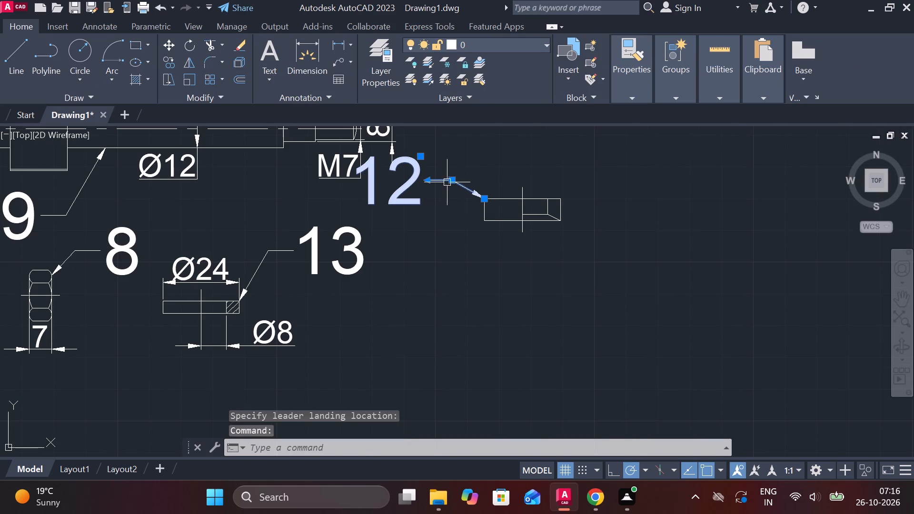
left_click(450, 182)
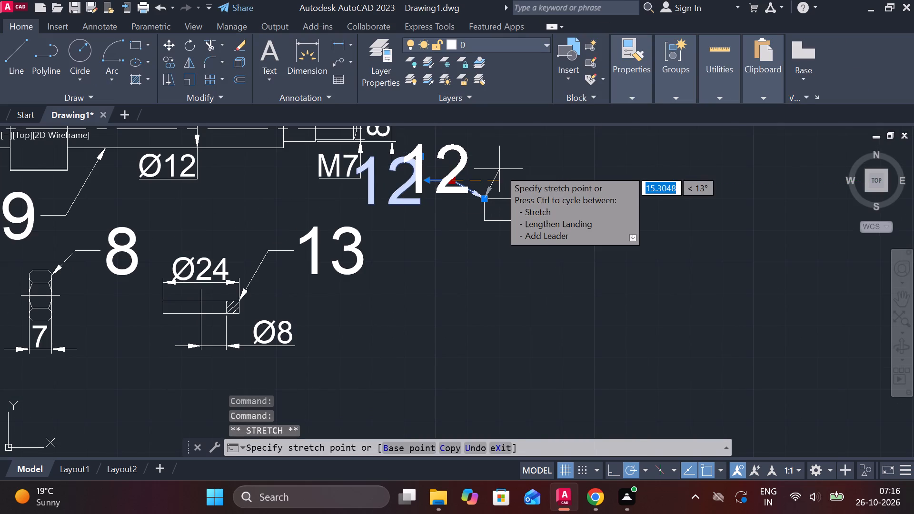
left_click(499, 169)
key("Escape")
scroll(525, 195, "up", 2)
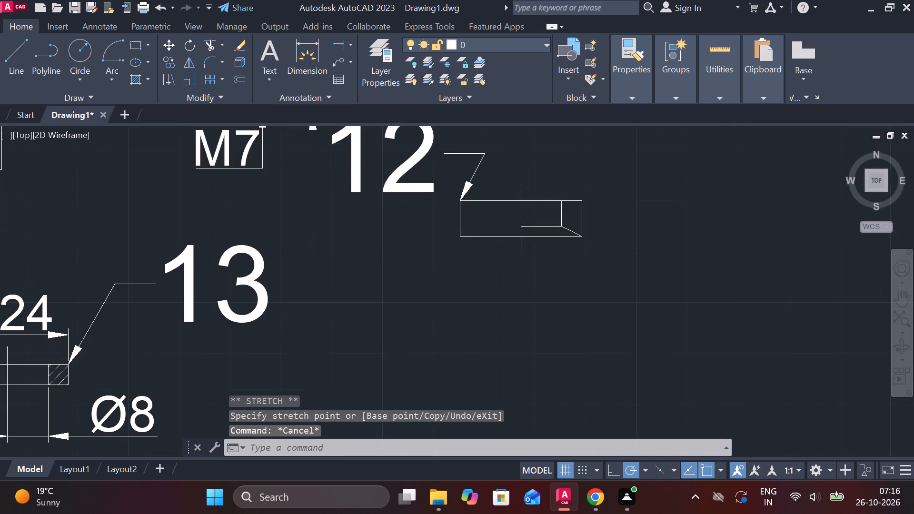
Copy part 12 with its label to the empty space just above the part 13 copy near the sectioned valve body.
scroll(554, 231, "down", 2)
left_click_drag(666, 267, 565, 242)
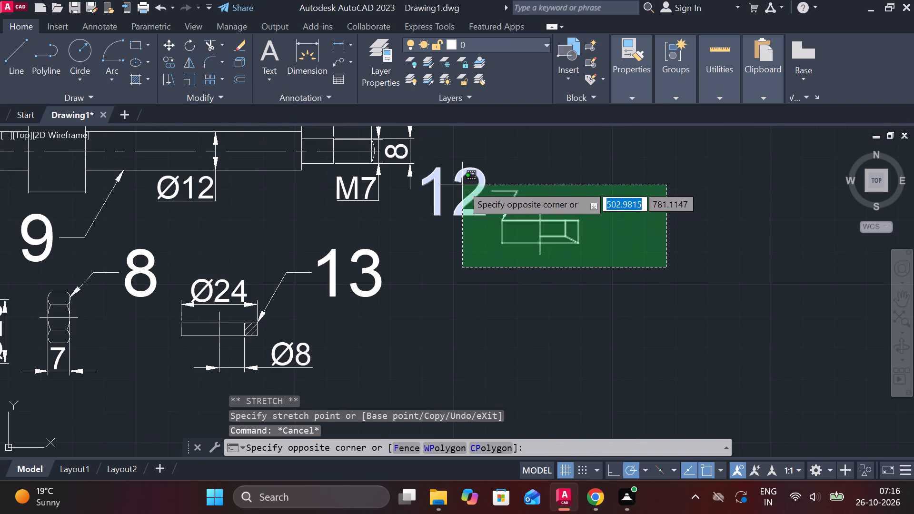
left_click(443, 177)
type("CO")
key("Return")
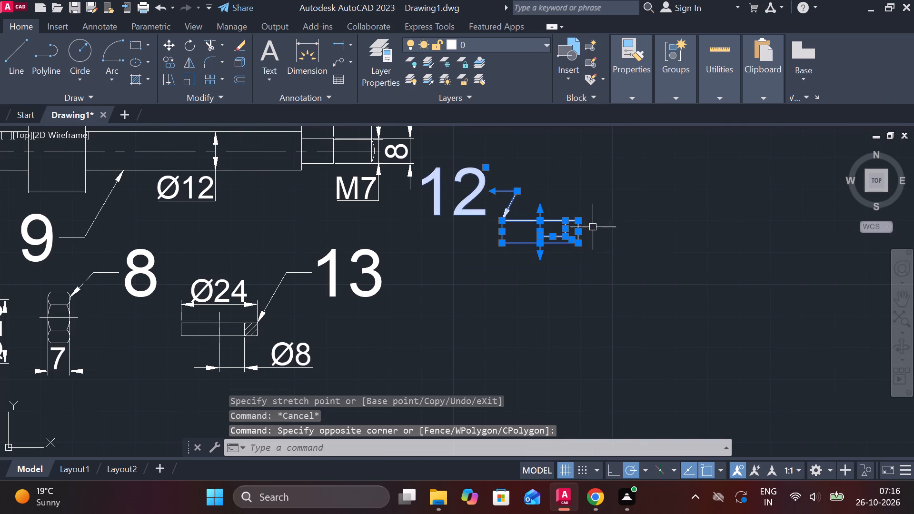
left_click(682, 272)
left_click(665, 268)
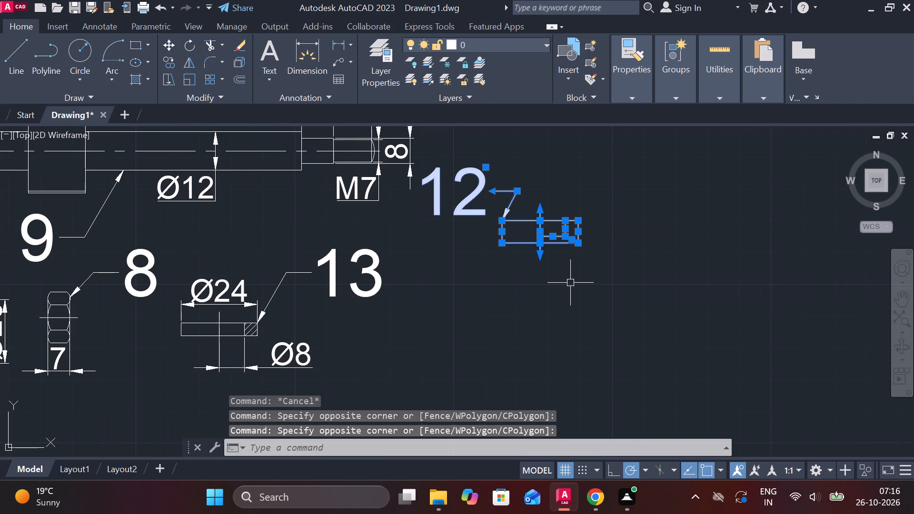
type("CO")
key("Return")
left_click(570, 283)
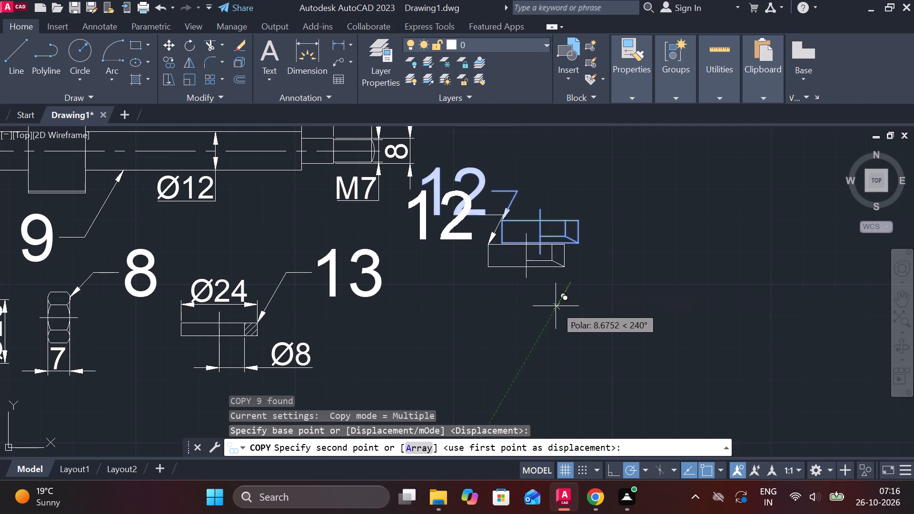
scroll(554, 307, "down", 2)
scroll(246, 288, "up", 2)
middle_click_drag(251, 288, 390, 279)
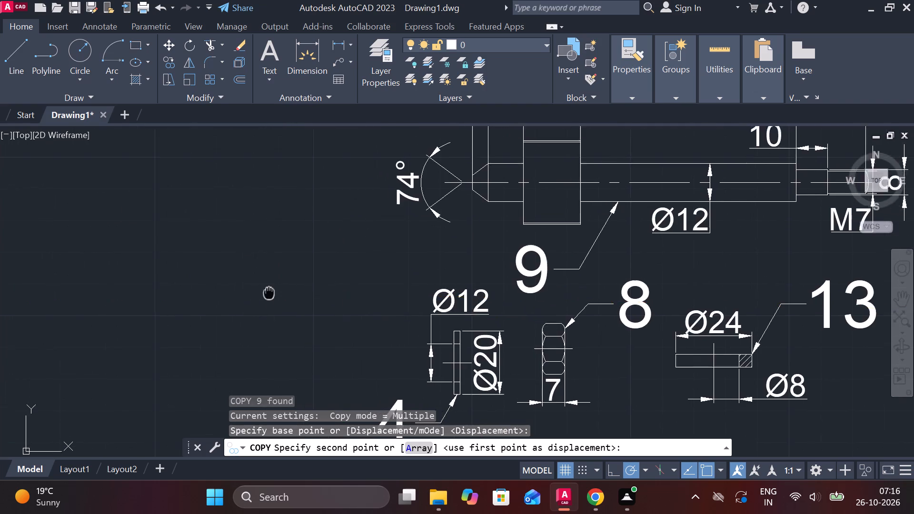
middle_click_drag(390, 279, 555, 265)
scroll(587, 261, "down", 2)
scroll(395, 318, "down", 2)
middle_click_drag(338, 345, 540, 219)
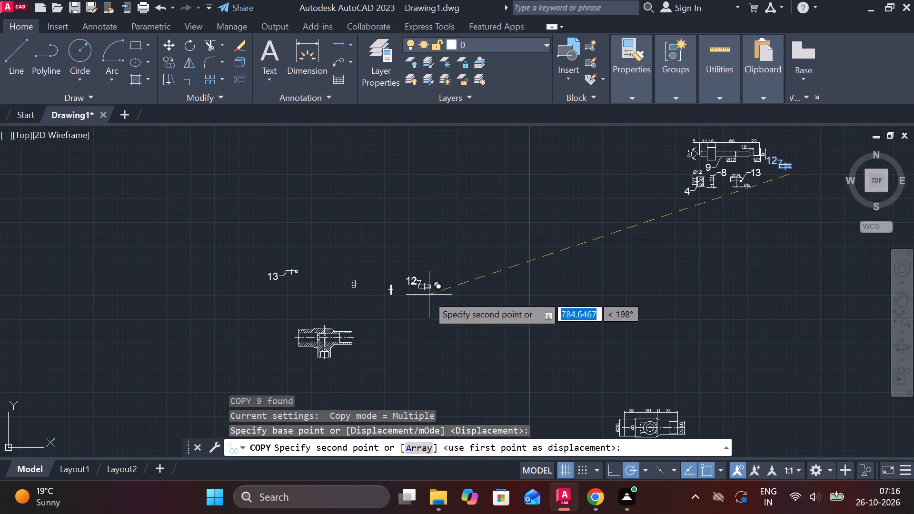
left_click(278, 254)
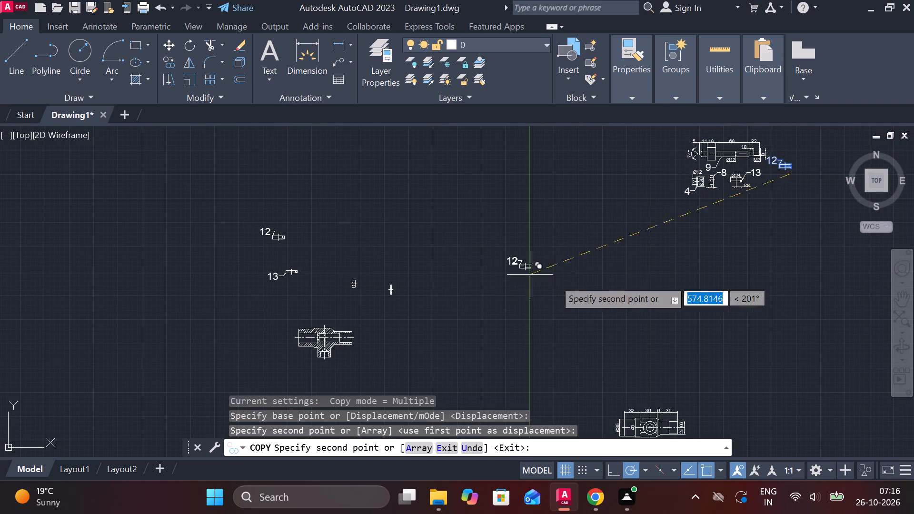
middle_click_drag(673, 283, 380, 365)
scroll(476, 243, "up", 2)
key("Escape")
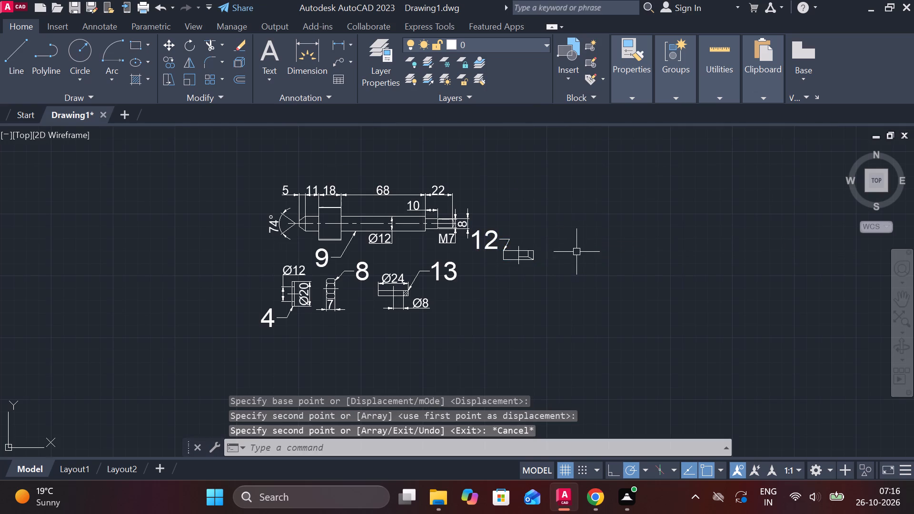
Erase the 12 leader label from the original part beside the spindle.
scroll(576, 253, "up", 2)
left_click(359, 197)
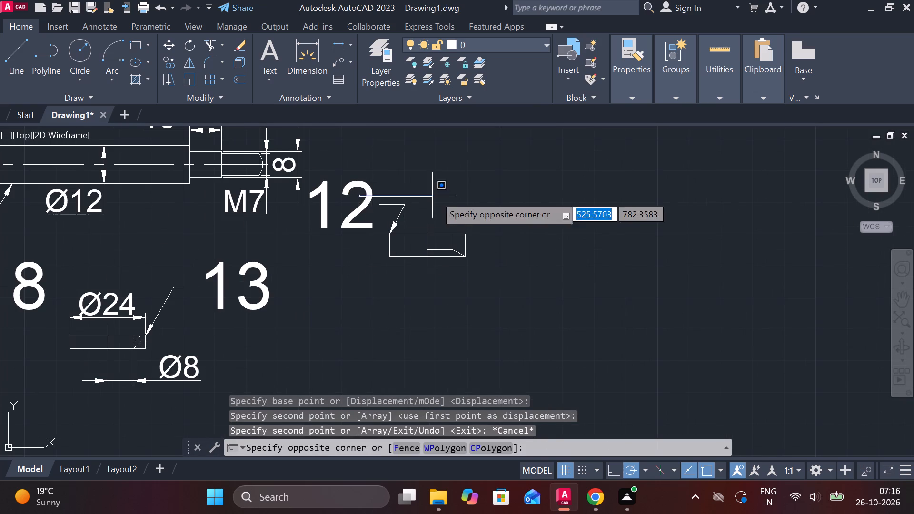
left_click(419, 203)
left_click(405, 207)
type("E")
key("space")
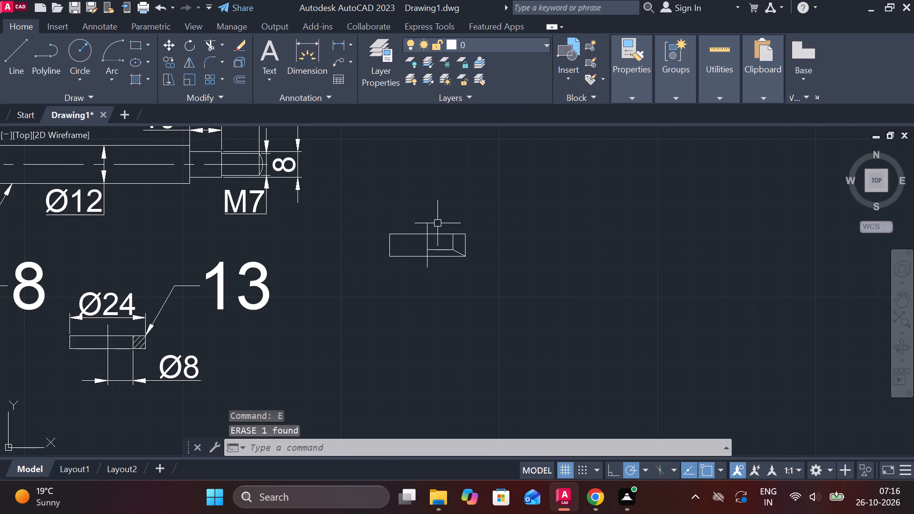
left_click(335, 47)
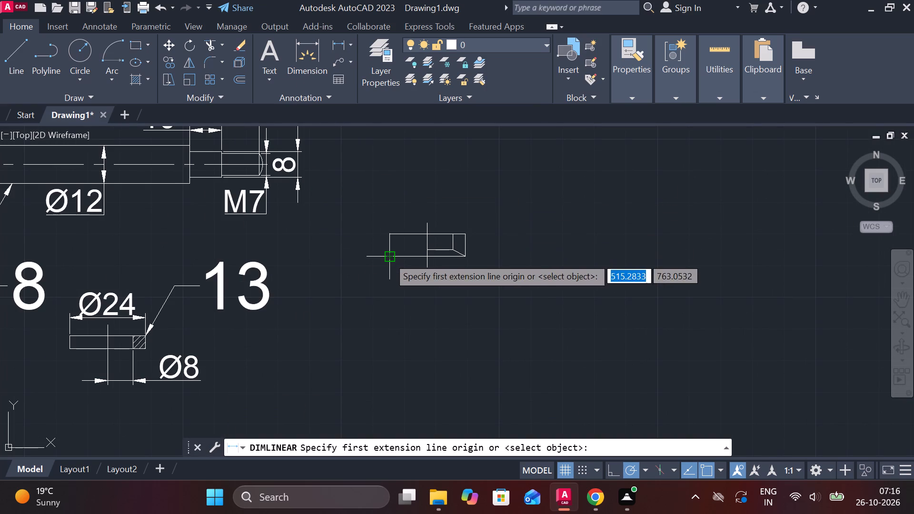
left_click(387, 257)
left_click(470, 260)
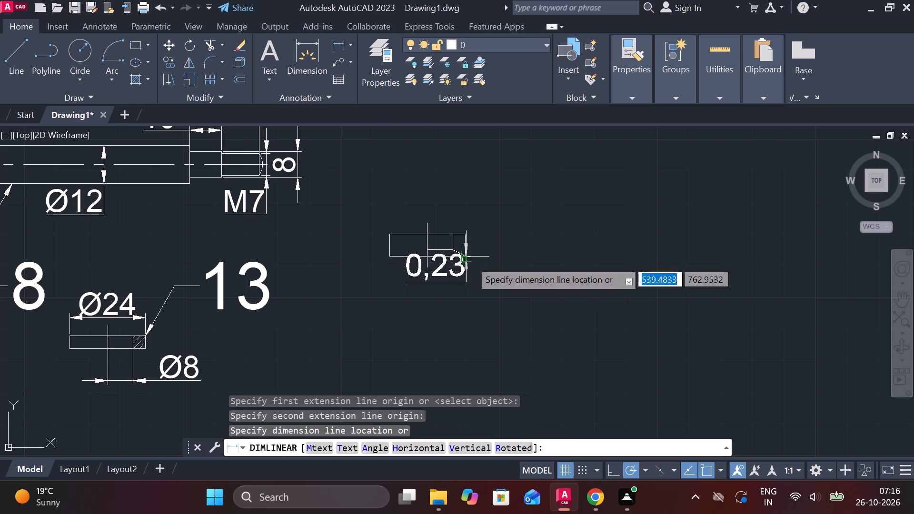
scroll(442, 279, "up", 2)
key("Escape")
Add a horizontal linear dimension for the overall width of part 12, placed below its bottom edge.
key("space")
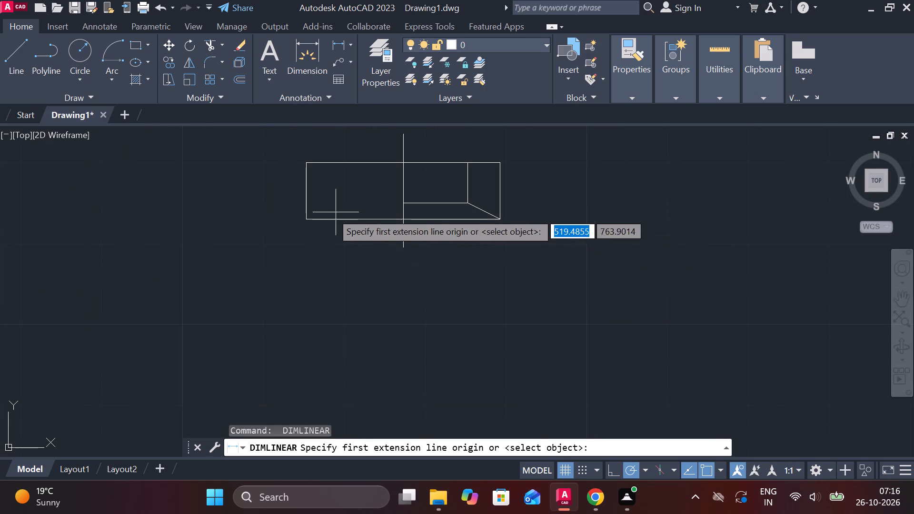
left_click(307, 217)
left_click(507, 226)
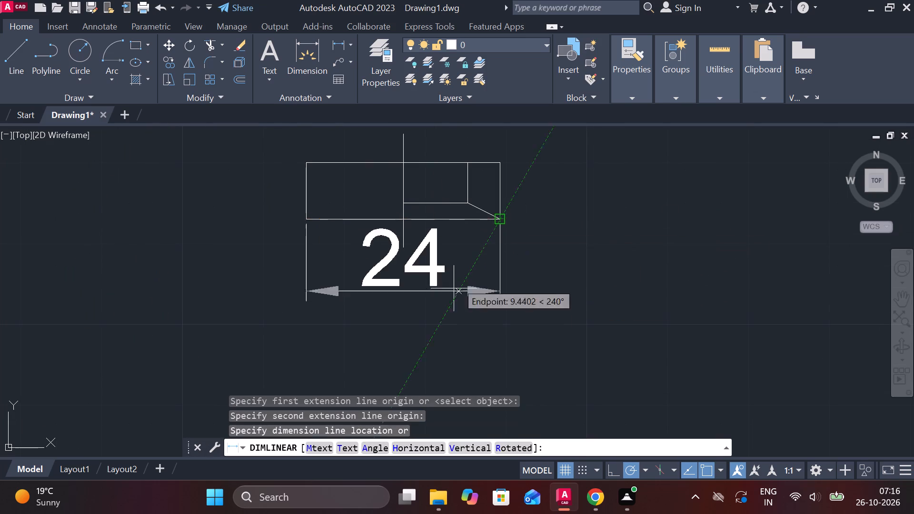
left_click(450, 313)
Add a vertical linear dimension for the bore depth, from part 12's upper right corner to the chamfer's inner corner, placed right of the part.
middle_click_drag(460, 186, 401, 202)
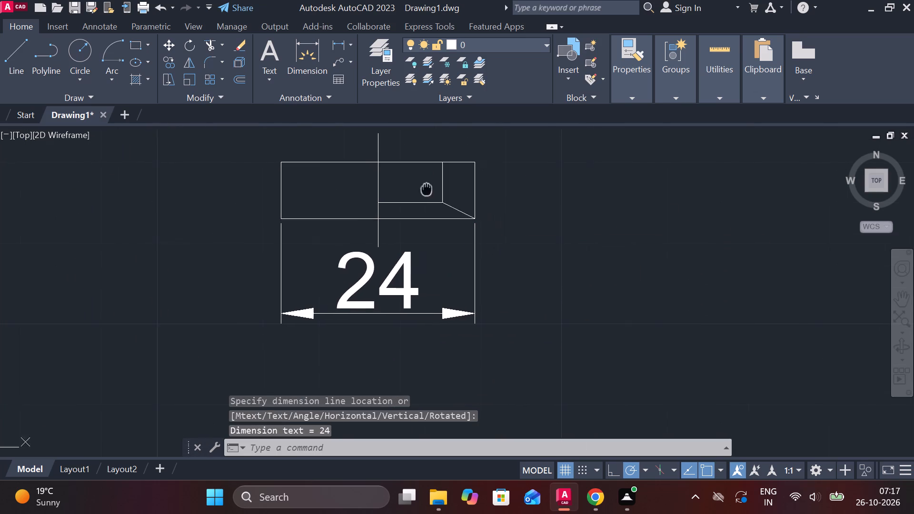
middle_click_drag(401, 202, 368, 213)
key("space")
left_click(411, 192)
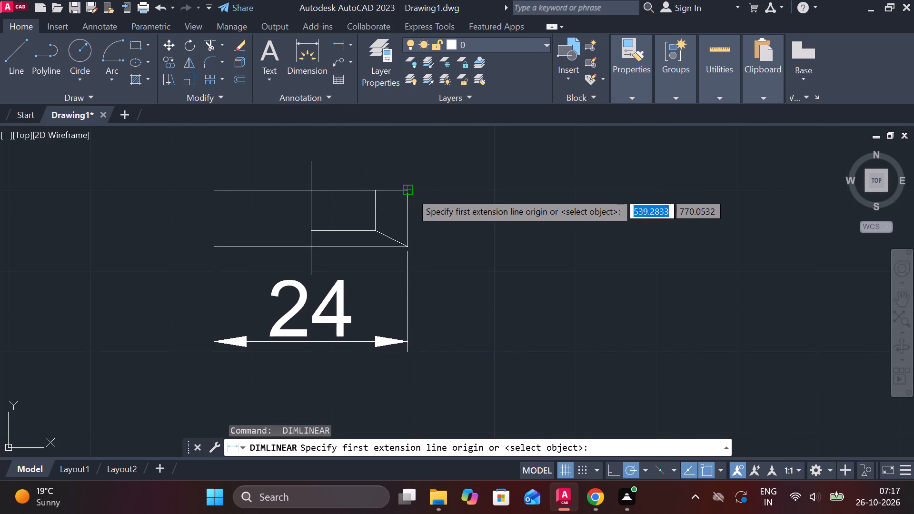
left_click(369, 230)
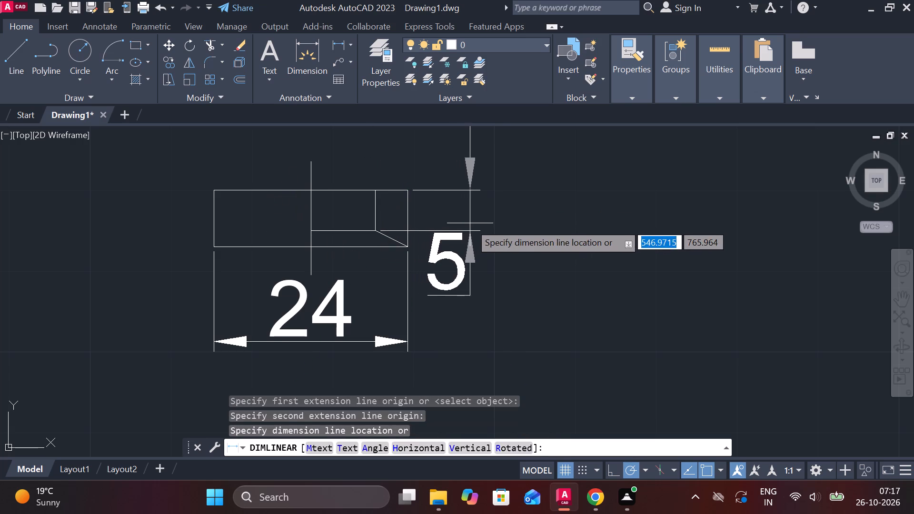
left_click(478, 223)
Add a vertical linear dimension for part 12's overall height between its left corners, placed left of the part.
middle_click_drag(388, 229, 528, 249)
key("space")
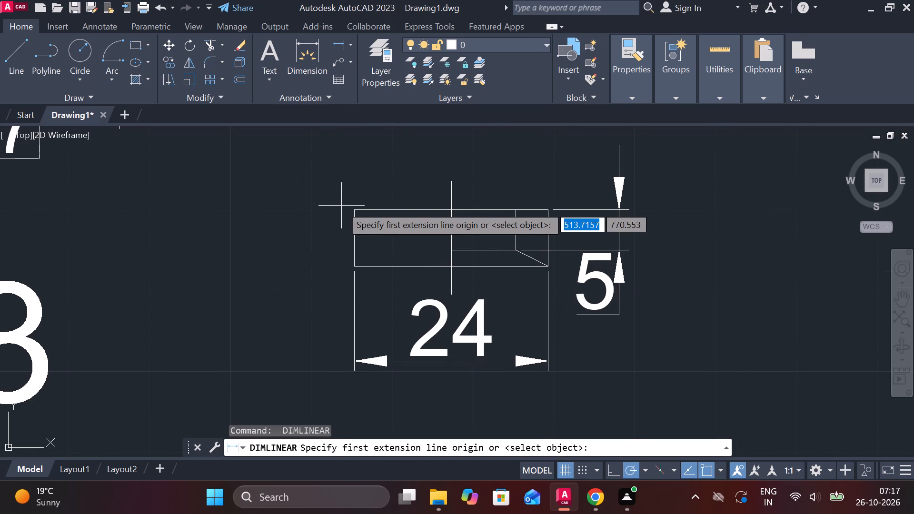
left_click(350, 206)
left_click(353, 268)
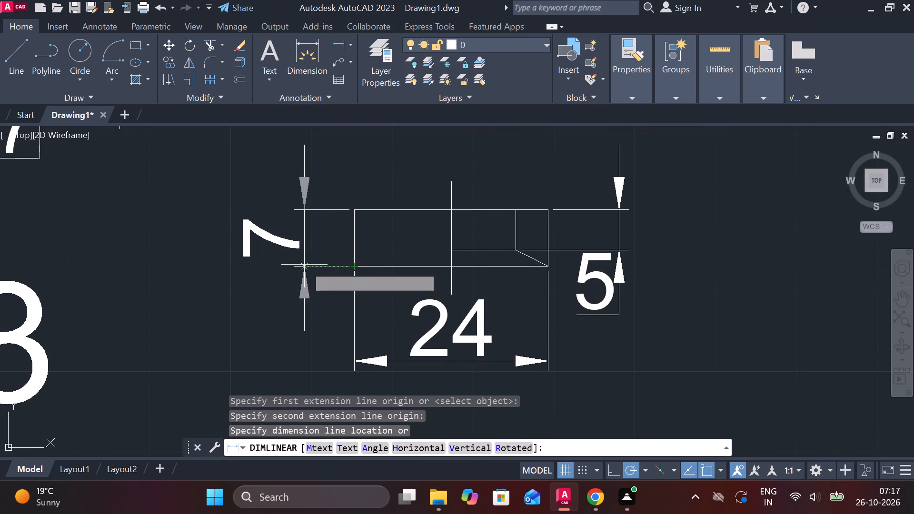
left_click(299, 264)
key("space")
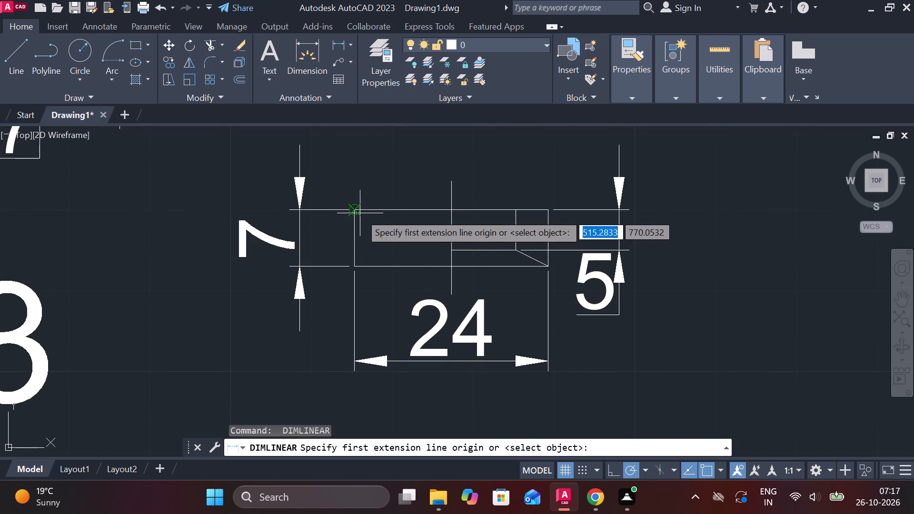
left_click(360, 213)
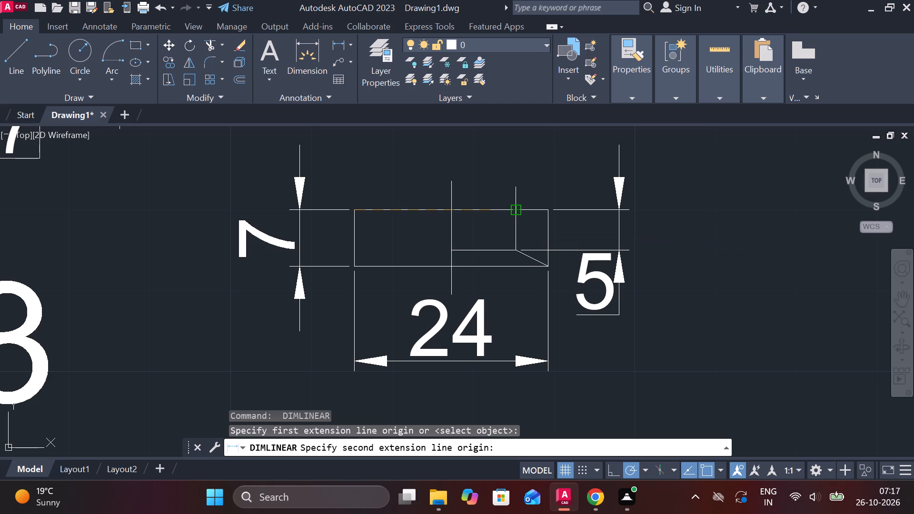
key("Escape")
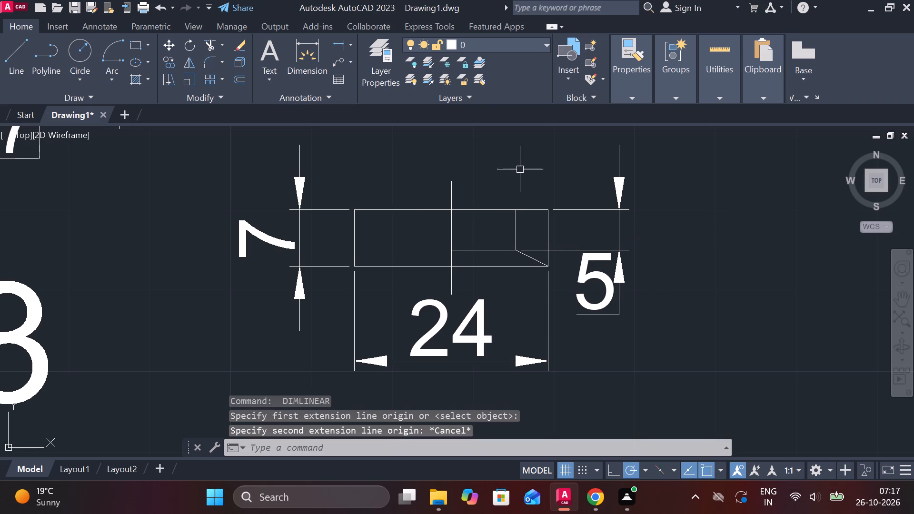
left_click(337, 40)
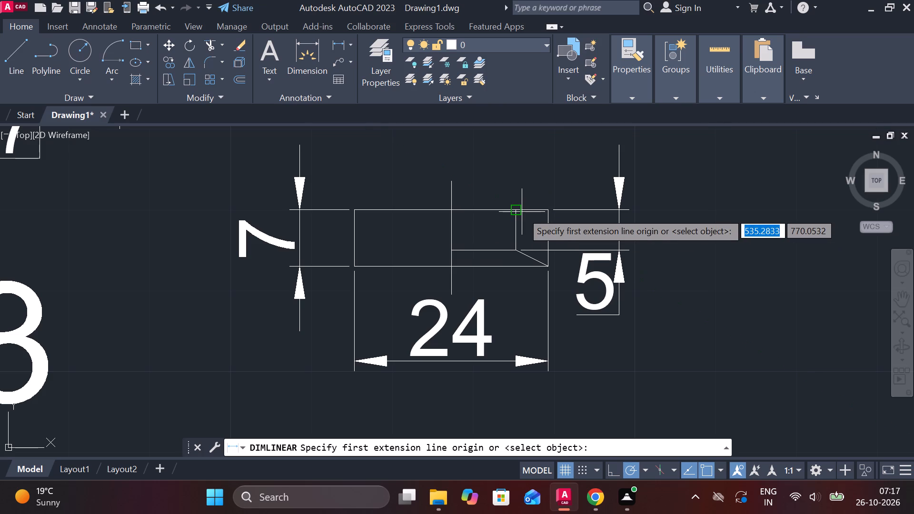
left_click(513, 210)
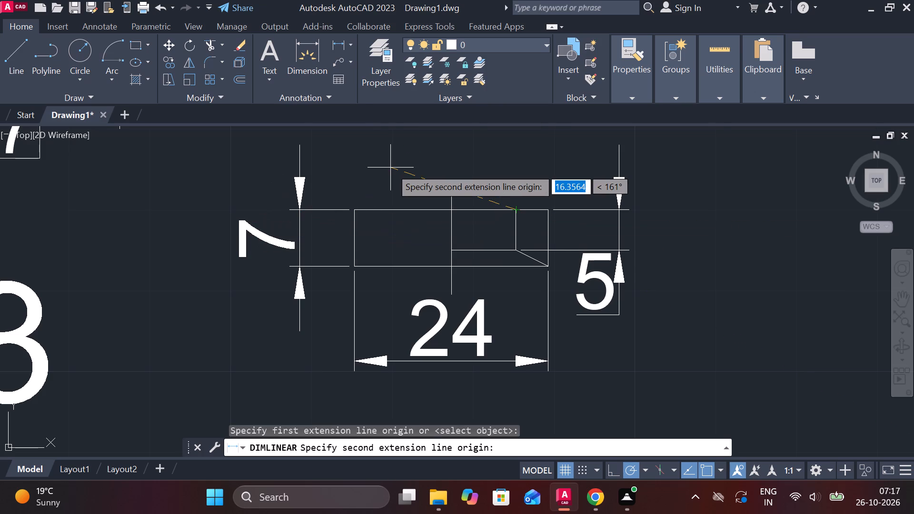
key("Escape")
Dimension the bore width as 16, measured leftward from the bore wall's top end, and place it above part 12.
left_click(337, 44)
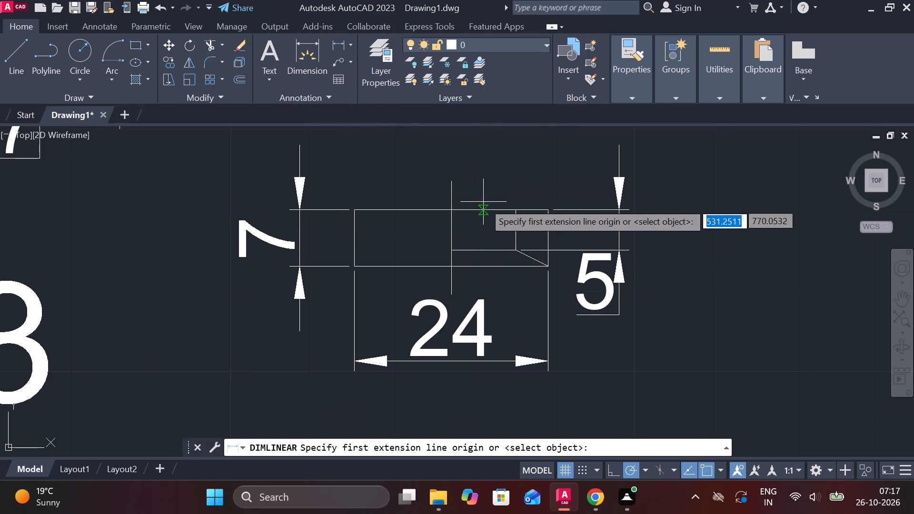
left_click(507, 209)
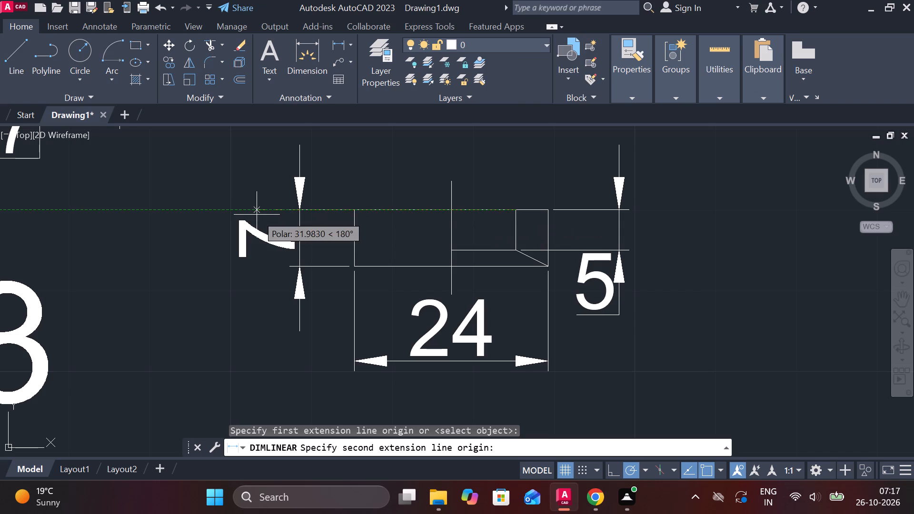
type("16")
key("Return")
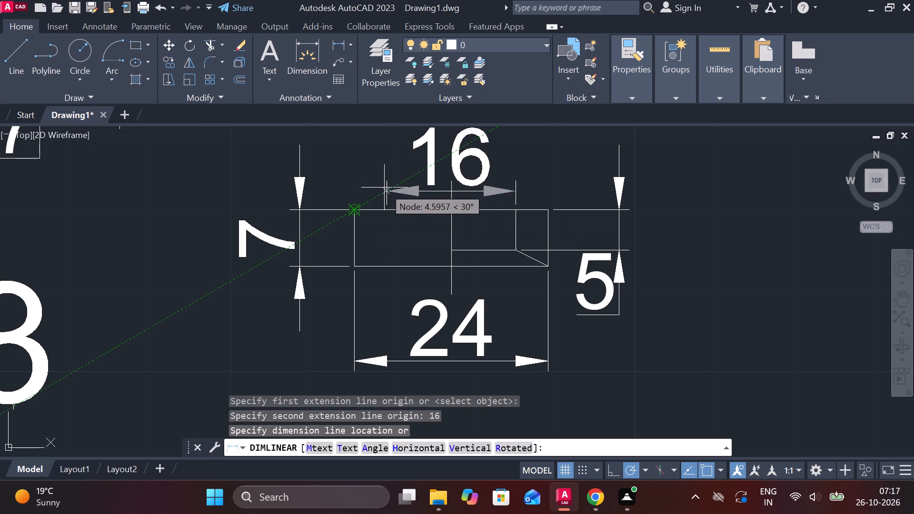
left_click(384, 172)
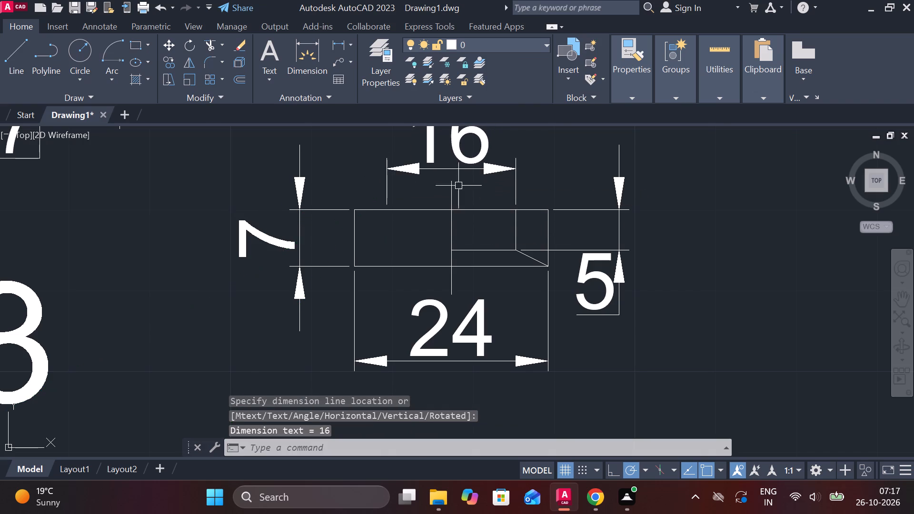
Insert a diameter symbol before the 16 dimension text so it reads Ø16.
middle_click_drag(458, 184, 459, 234)
key("Escape")
left_click(420, 186)
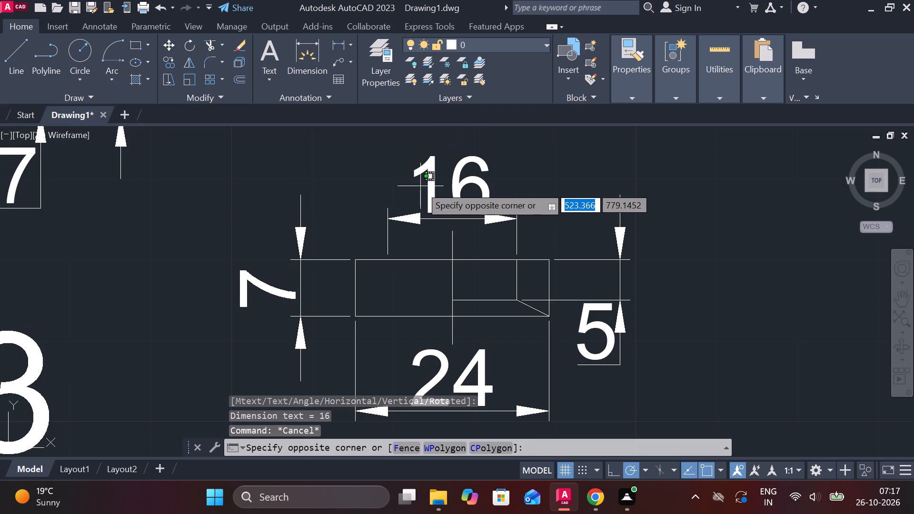
key("Escape")
double_click(428, 177)
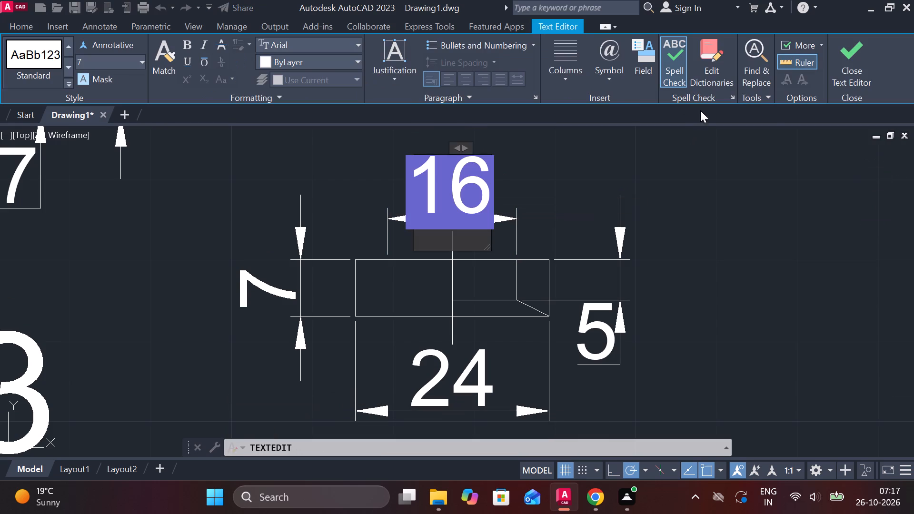
left_click(616, 86)
left_click(636, 138)
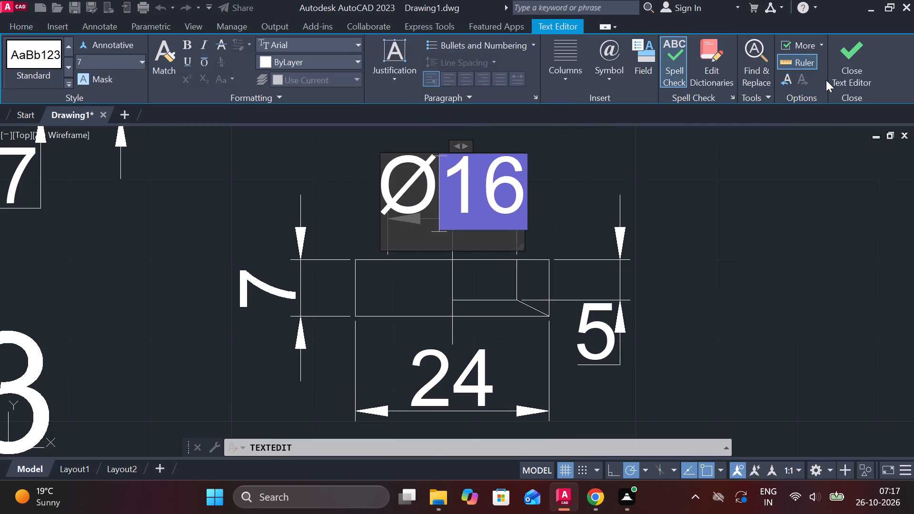
left_click(842, 73)
Insert a diameter symbol before the 24 dimension text below part 12 so it reads Ø24.
scroll(669, 306, "down", 1)
middle_click_drag(603, 326, 603, 313)
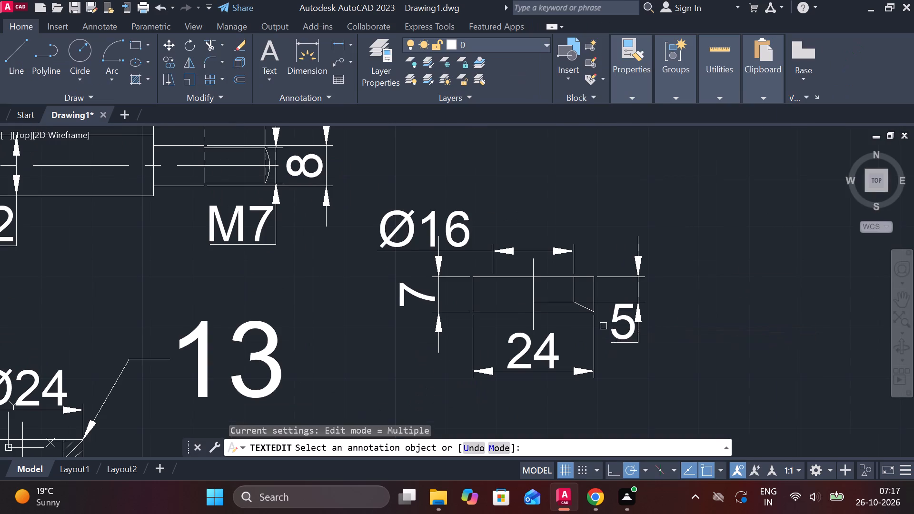
middle_click_drag(603, 313, 603, 288)
scroll(515, 336, "up", 2)
triple_click(533, 280)
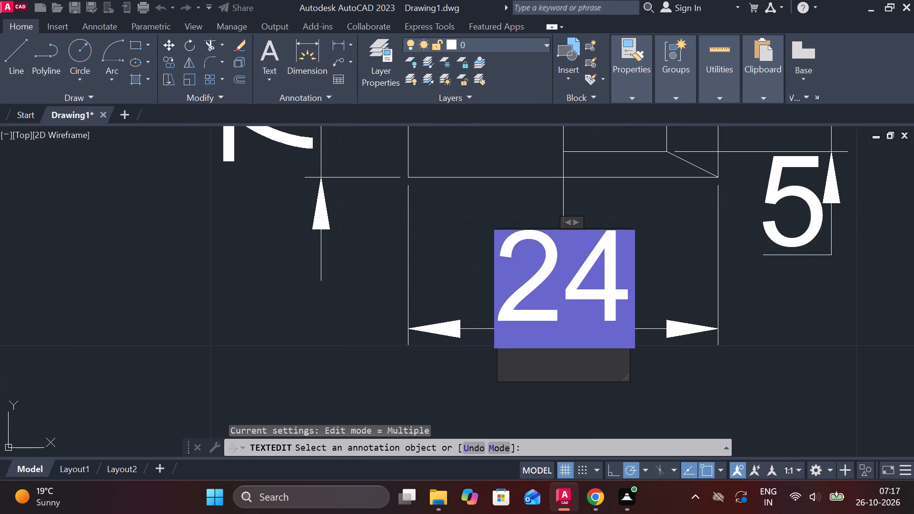
left_click(607, 63)
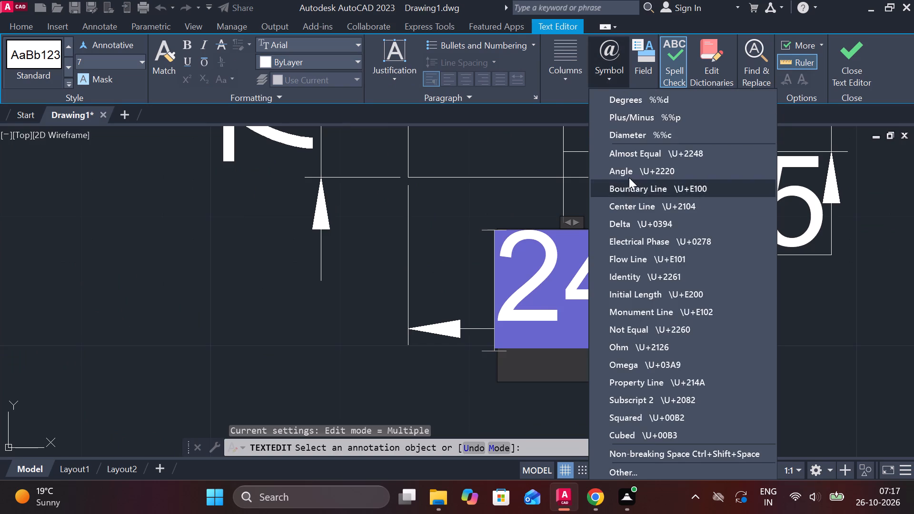
left_click(617, 138)
left_click(848, 79)
scroll(693, 243, "down", 2)
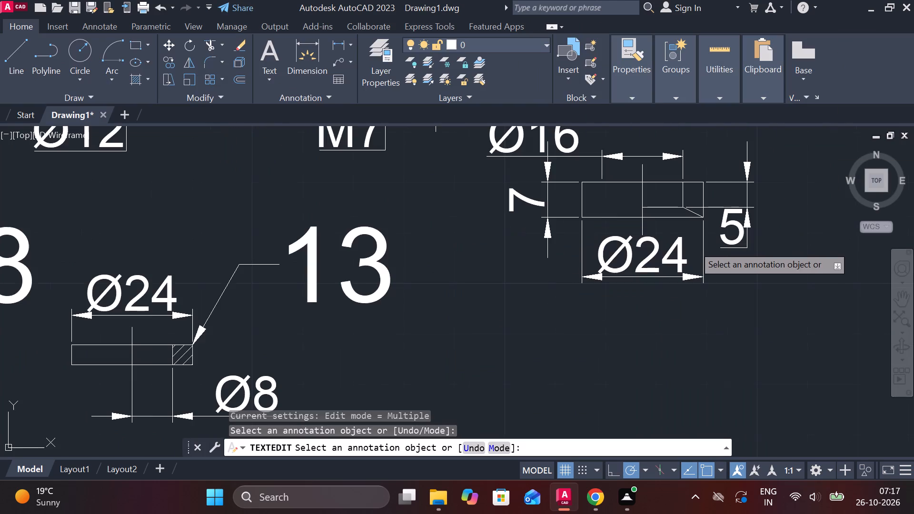
scroll(679, 258, "down", 1)
key("Escape")
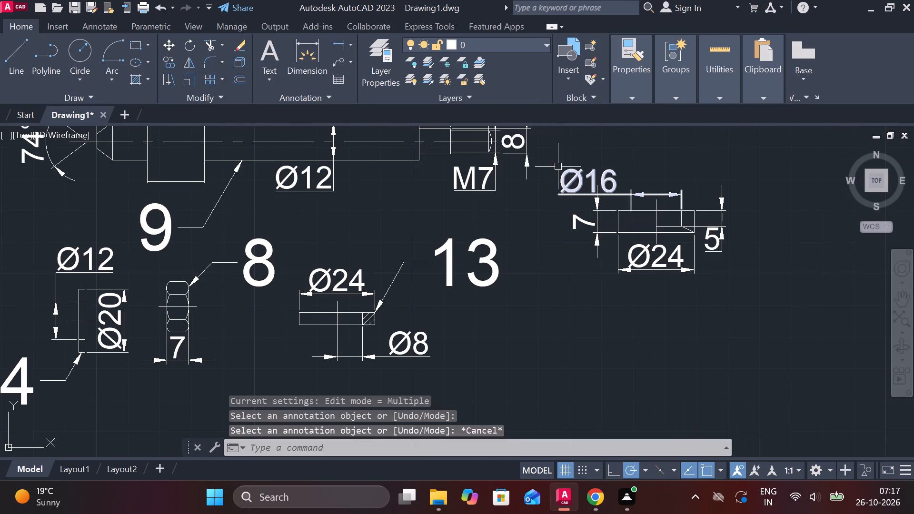
Hatch the sectioned wall area between part 12's bore, chamfer and right outer edge.
middle_click_drag(646, 170, 563, 239)
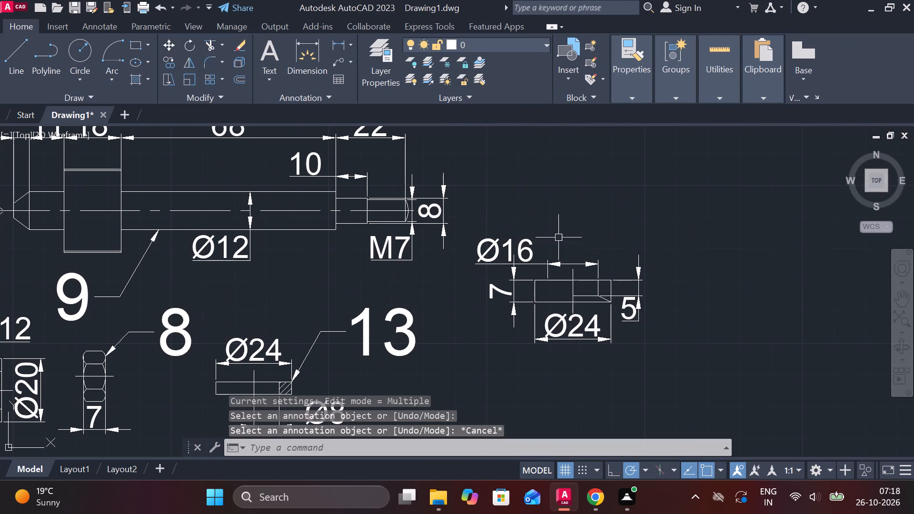
left_click(139, 78)
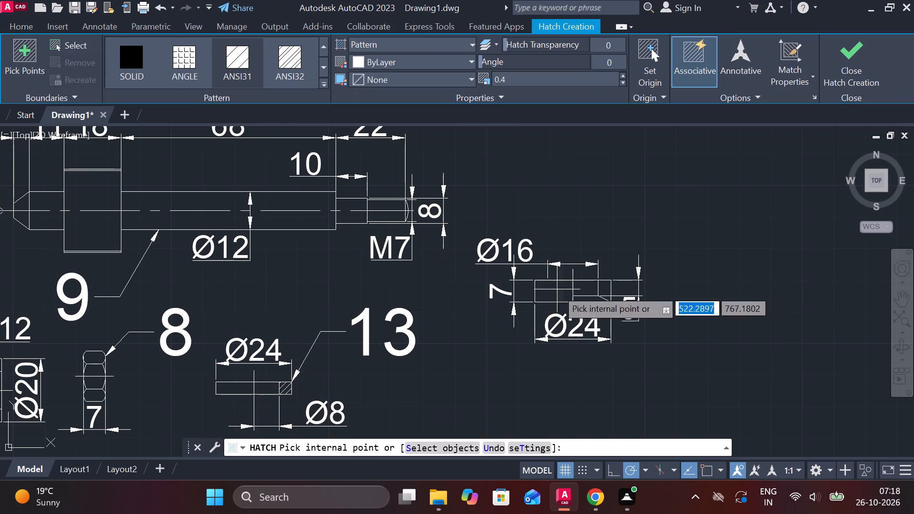
scroll(591, 277, "up", 2)
left_click(631, 303)
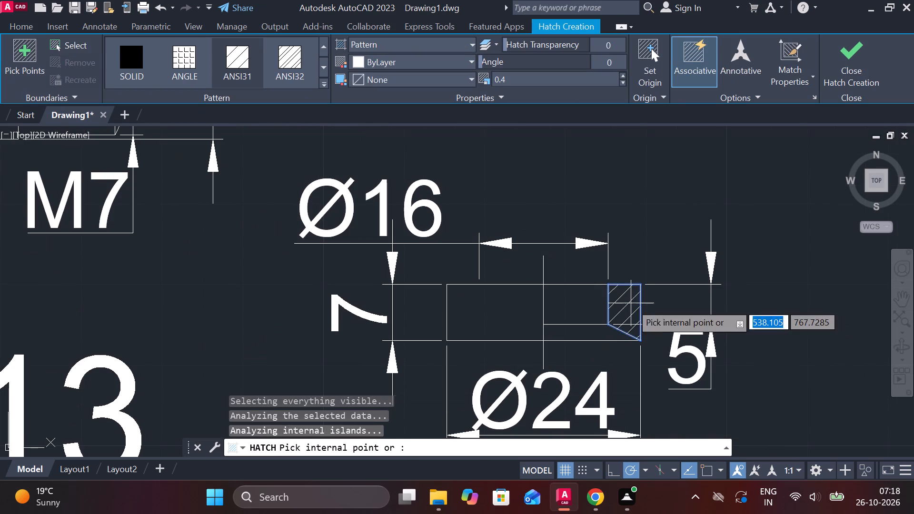
left_click(860, 46)
scroll(708, 295, "down", 1)
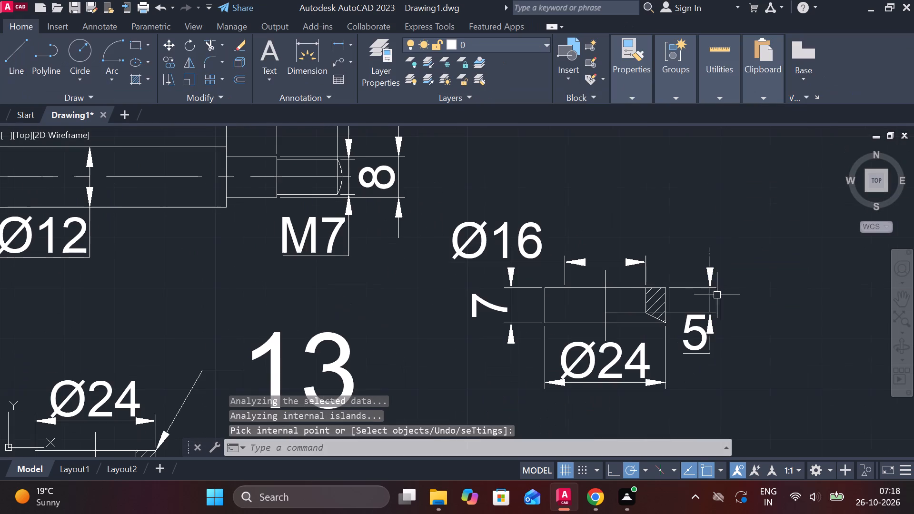
Shift the Ø16 dimension slightly higher above part 12 using its text grip.
left_click(528, 242)
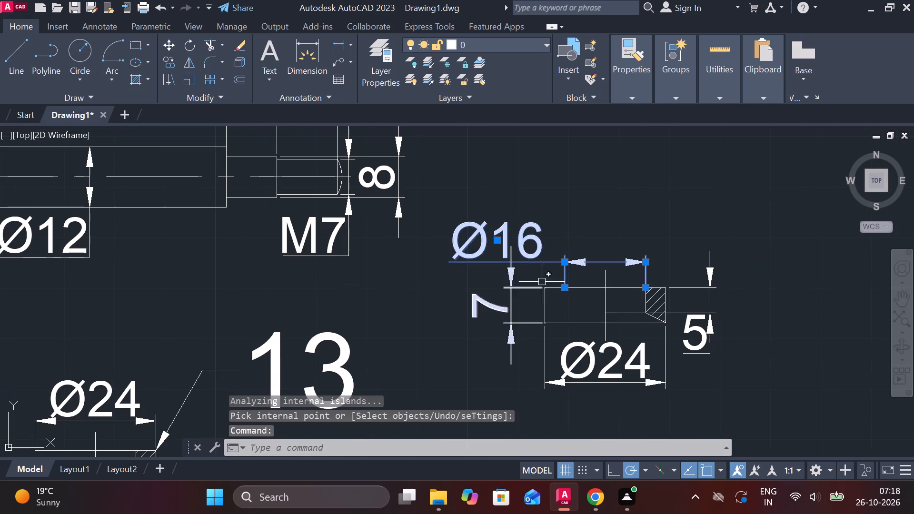
left_click(494, 238)
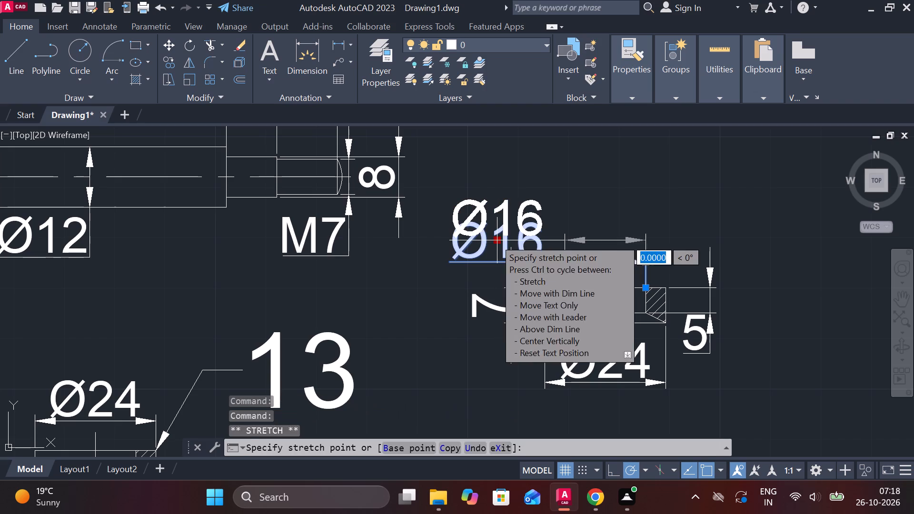
left_click(507, 235)
key("Escape")
Add a leader from the hatched wall's upper edge on the dimensioned part, labelled 12 with text height 15.
scroll(609, 294, "down", 2)
middle_click_drag(610, 294, 596, 294)
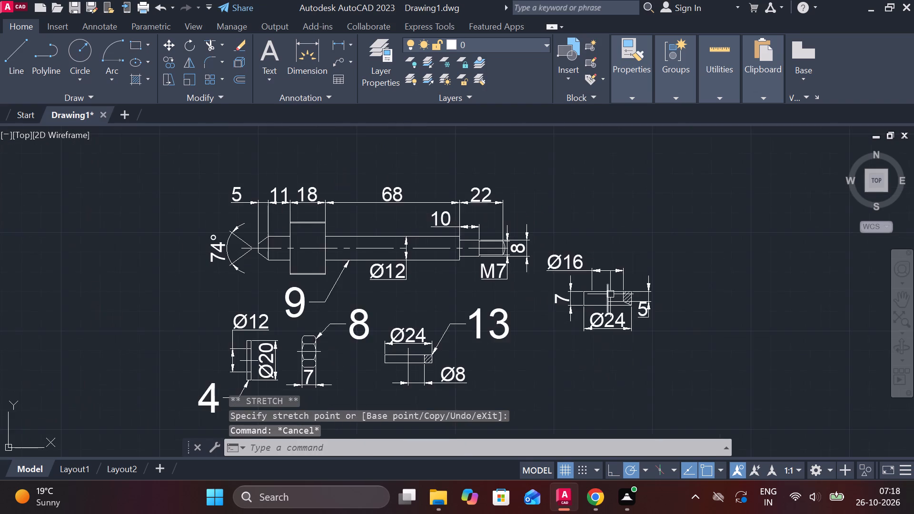
middle_click_drag(596, 294, 521, 307)
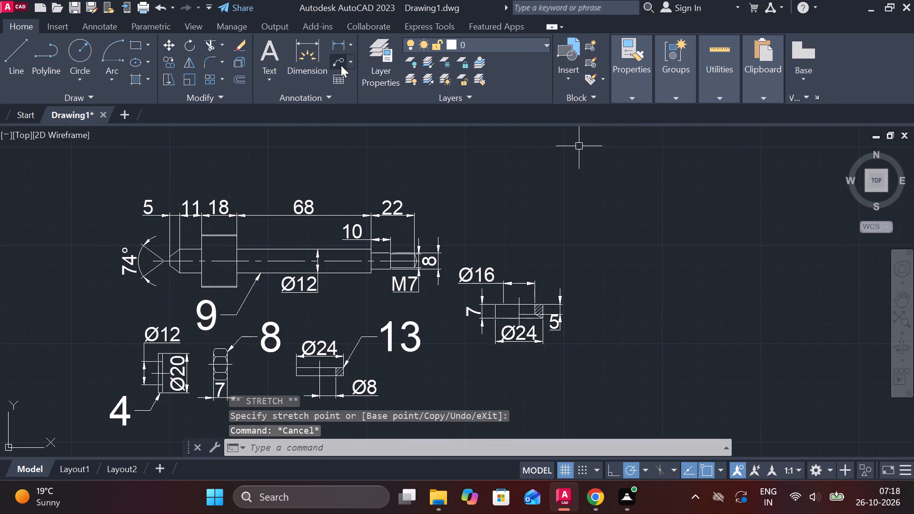
left_click(340, 64)
scroll(527, 304, "up", 2)
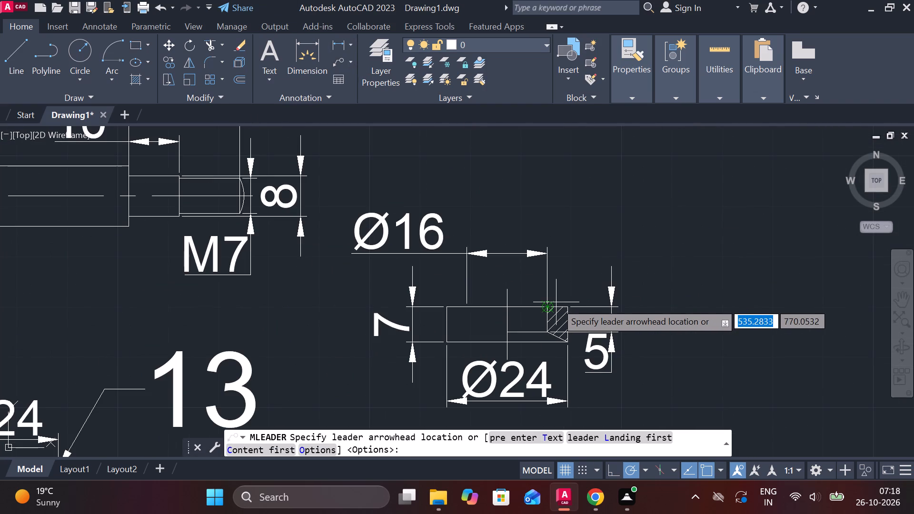
left_click(556, 302)
left_click(598, 197)
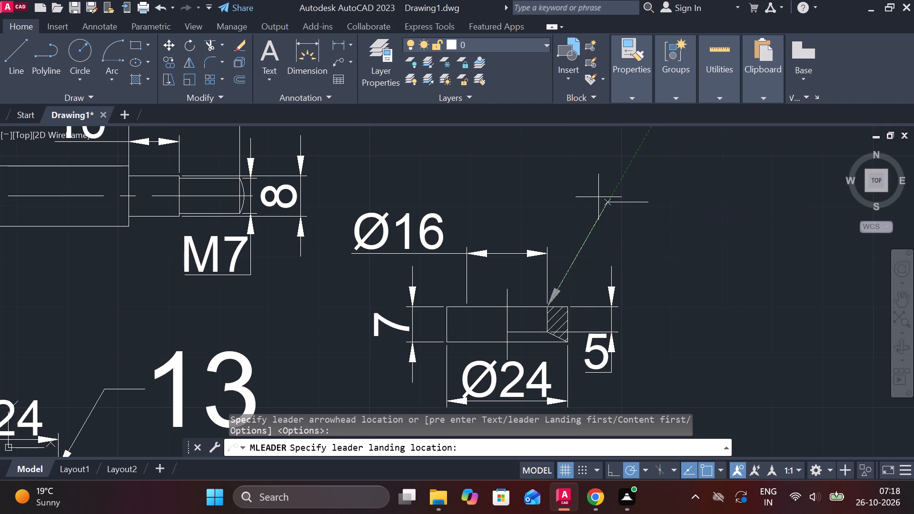
left_click(115, 56)
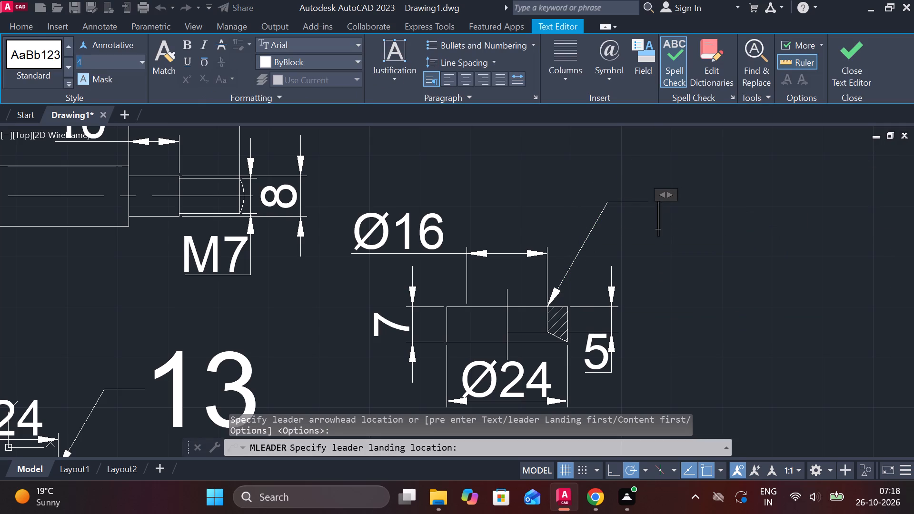
key("1")
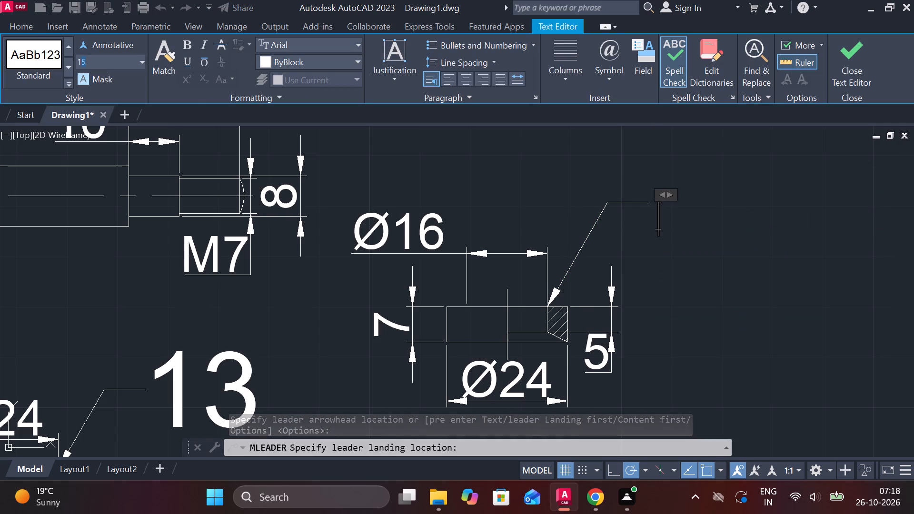
key("5")
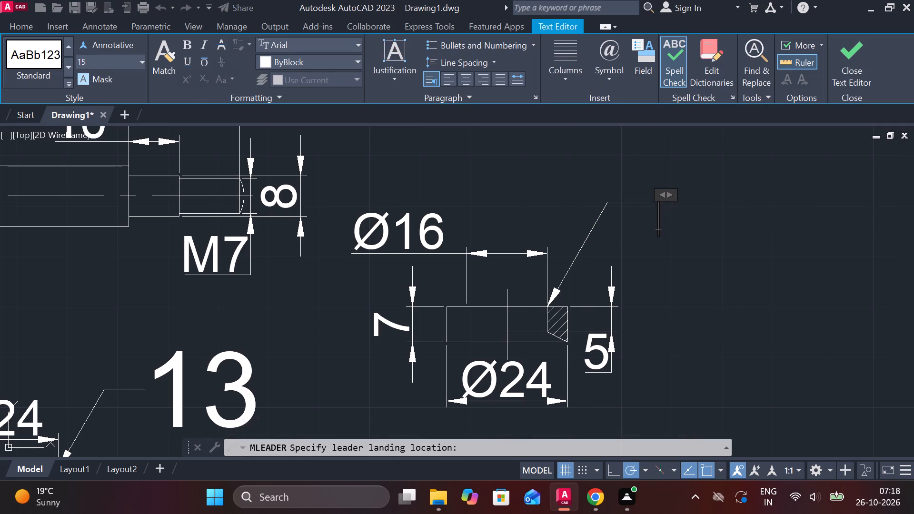
key("Return")
type("12")
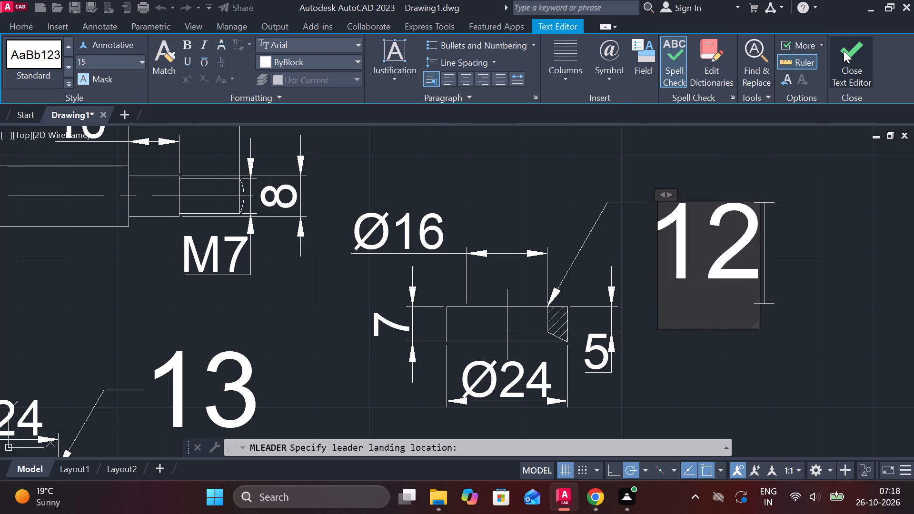
left_click(863, 52)
Move part 12 with its dimensions and leader label up beside the threaded end of shaft part 9.
scroll(723, 213, "down", 2)
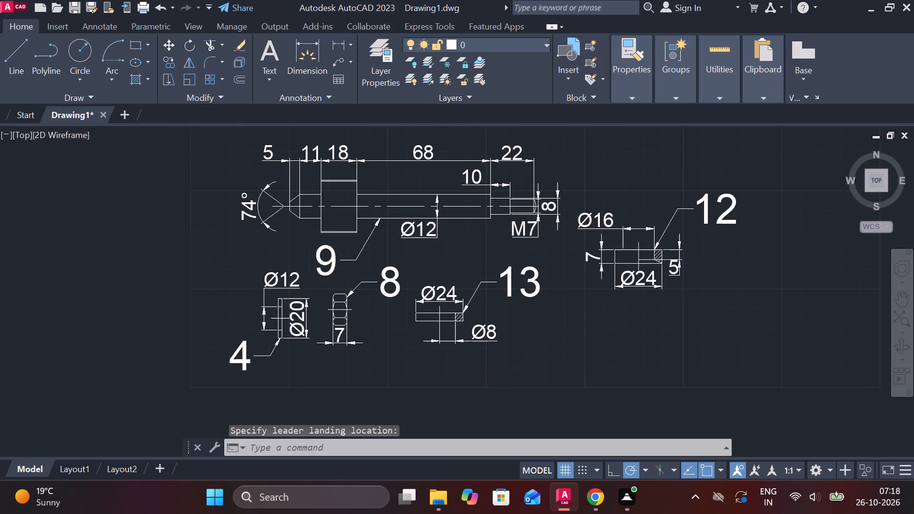
left_click(688, 292)
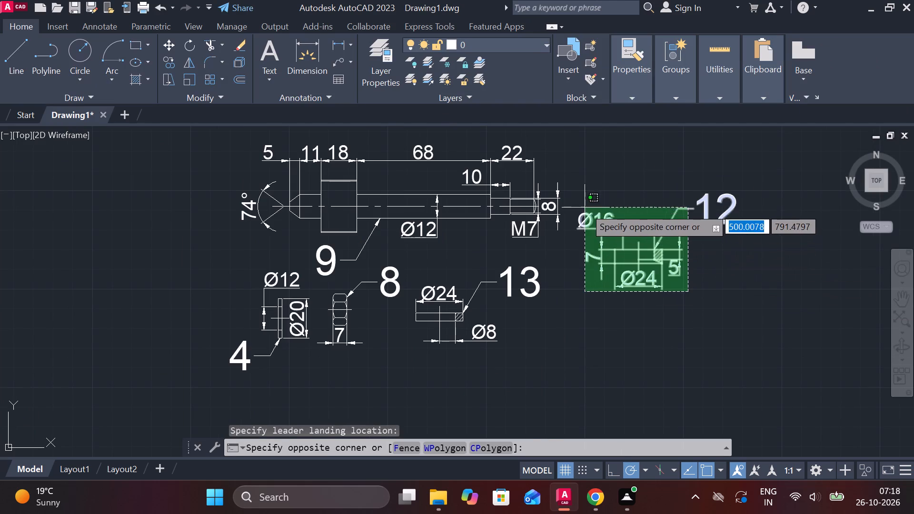
left_click(585, 208)
key("m")
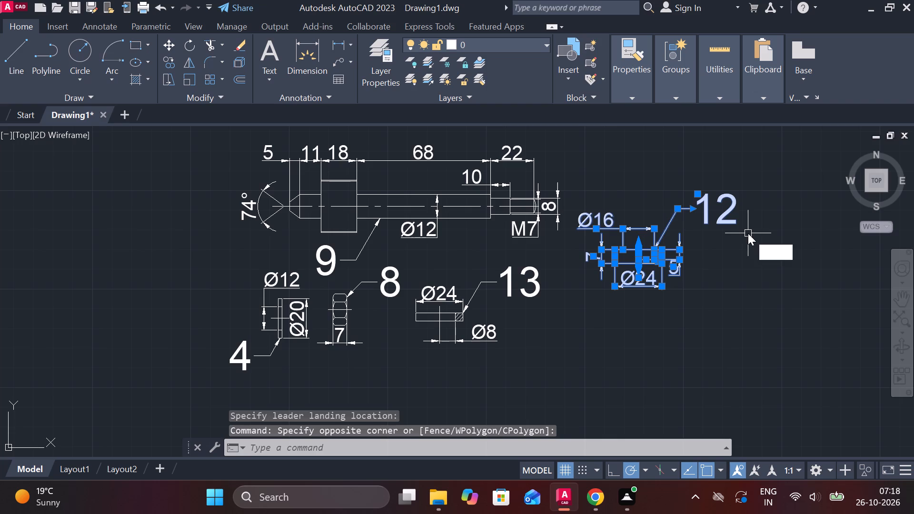
left_click(750, 272)
left_click(745, 284)
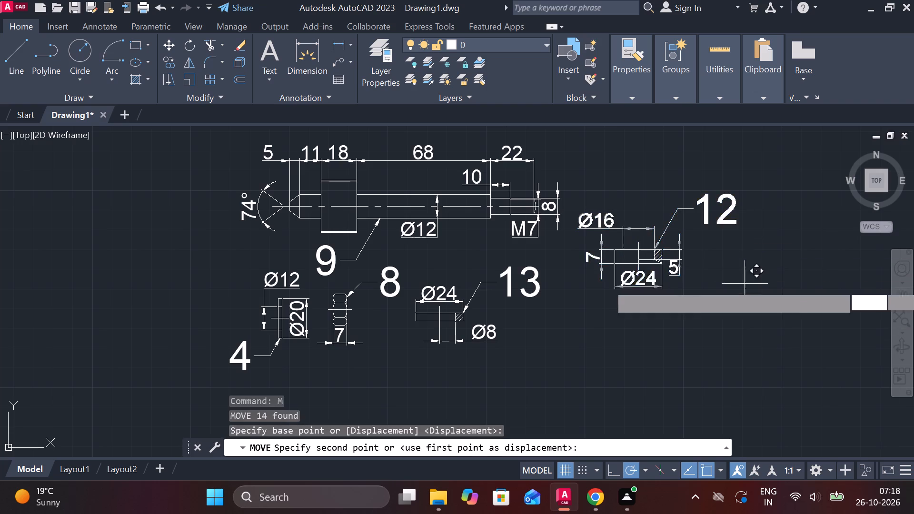
left_click(733, 233)
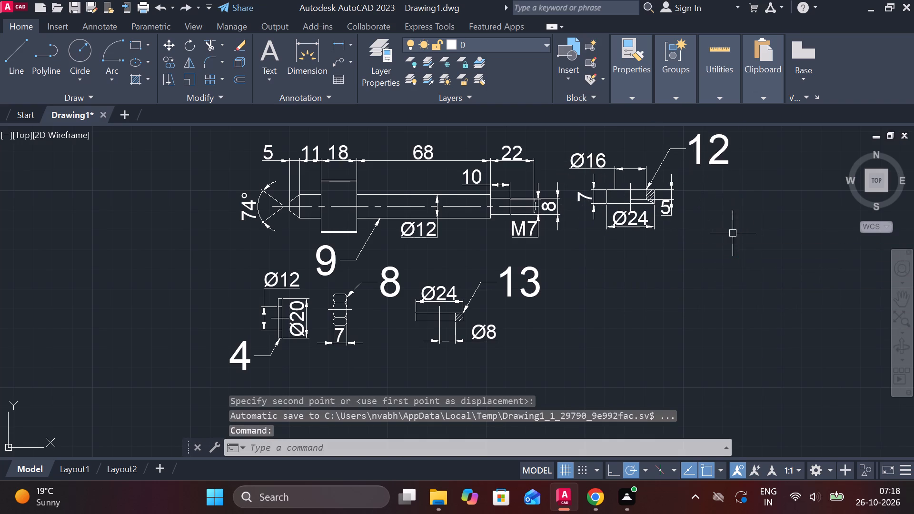
Start a new stepped outline in the empty area below part 12 with lines 20 down, 13 right, 2 down and 3 right.
scroll(748, 250, "down", 1)
middle_click_drag(725, 256, 580, 252)
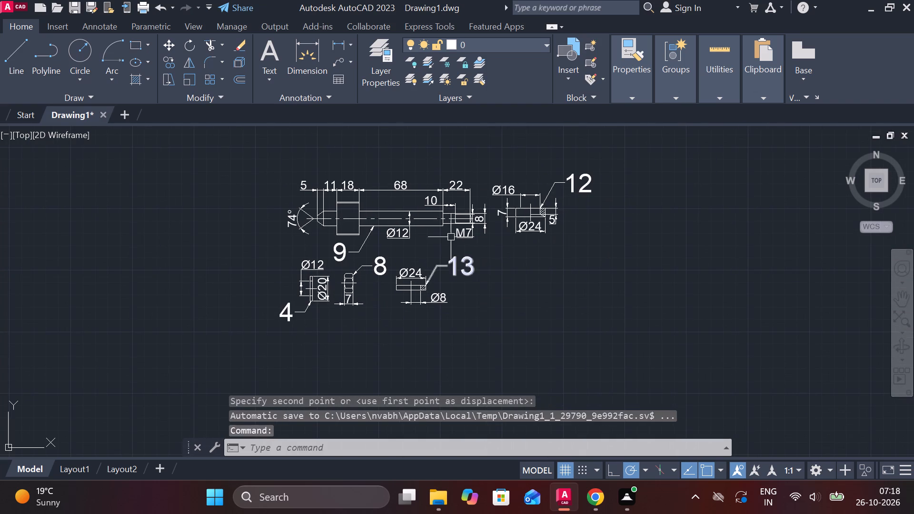
scroll(447, 237, "up", 1)
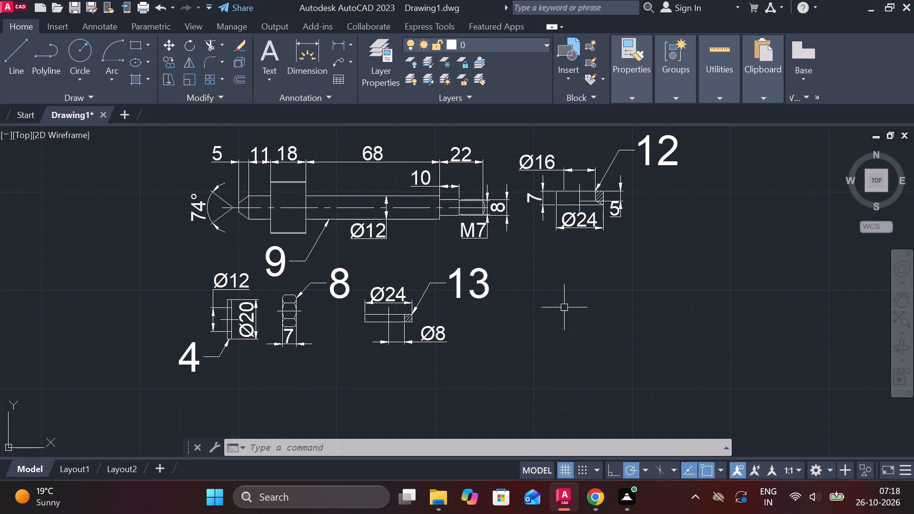
middle_click_drag(565, 307, 516, 315)
scroll(513, 305, "up", 1)
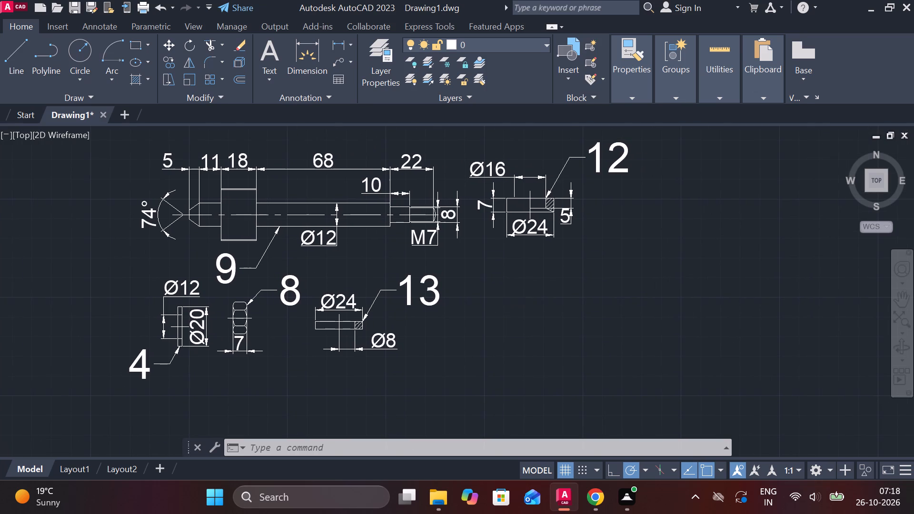
middle_click_drag(510, 305, 442, 225)
key("l")
key("Return")
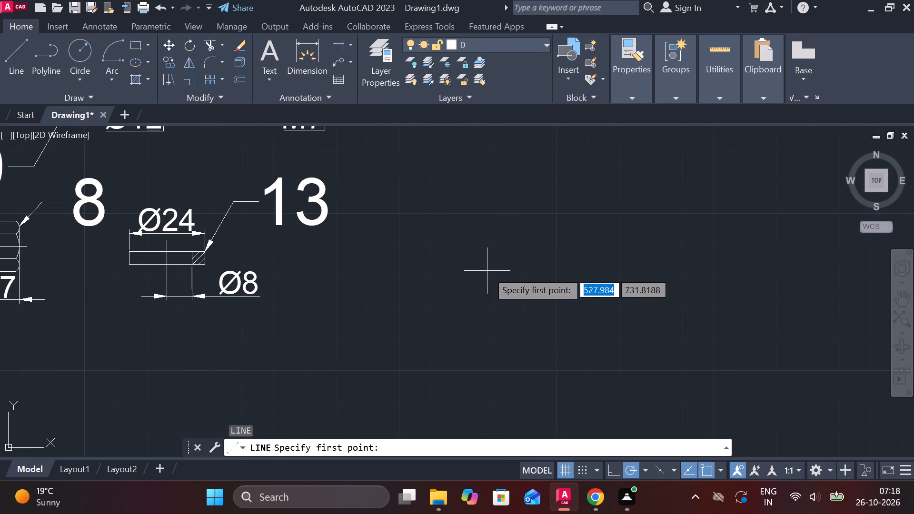
left_click_drag(499, 208, 499, 215)
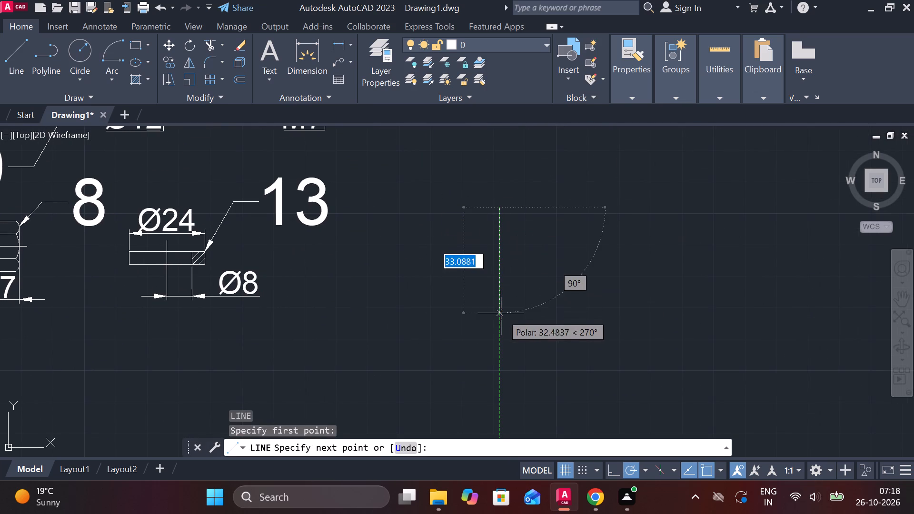
key("2")
key("0")
key("Return")
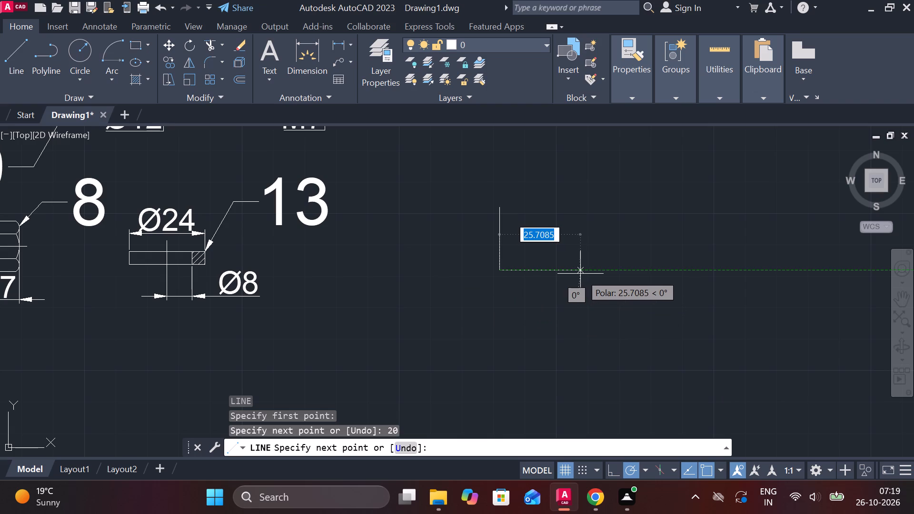
type("13")
key("space")
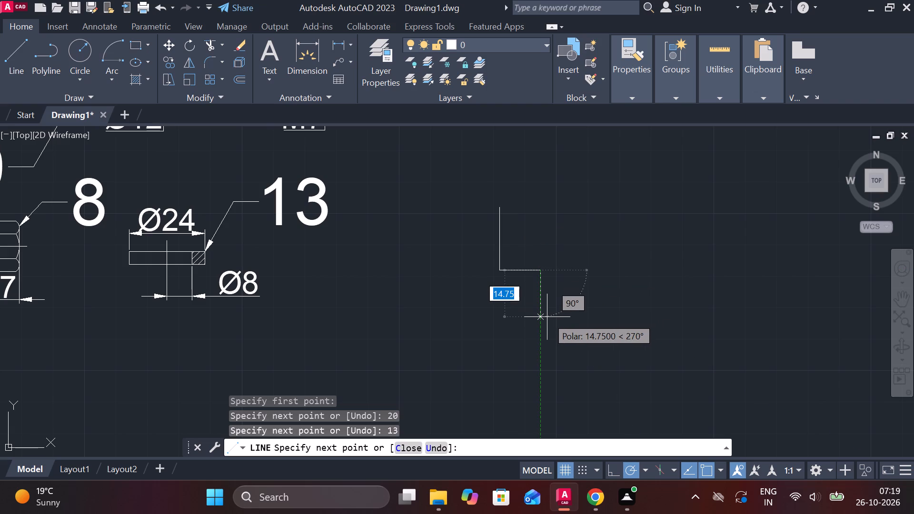
type("2")
key("space")
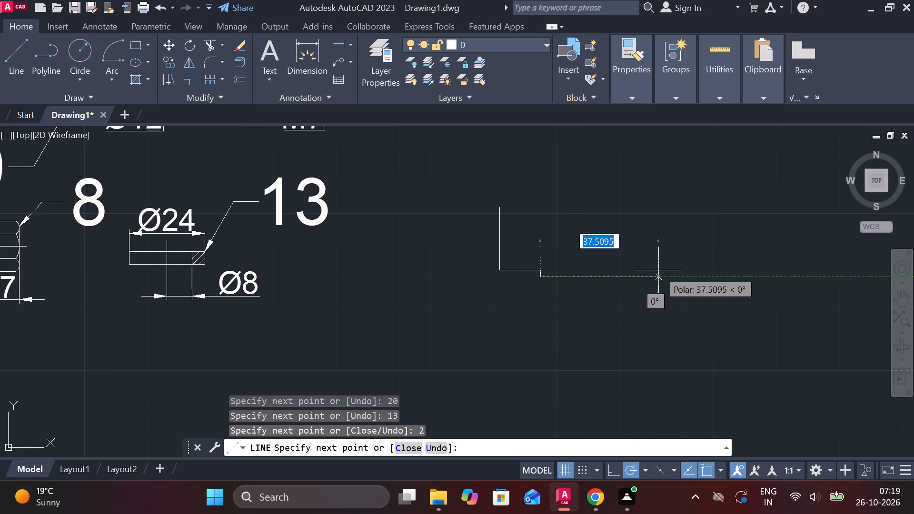
key("3")
key("space")
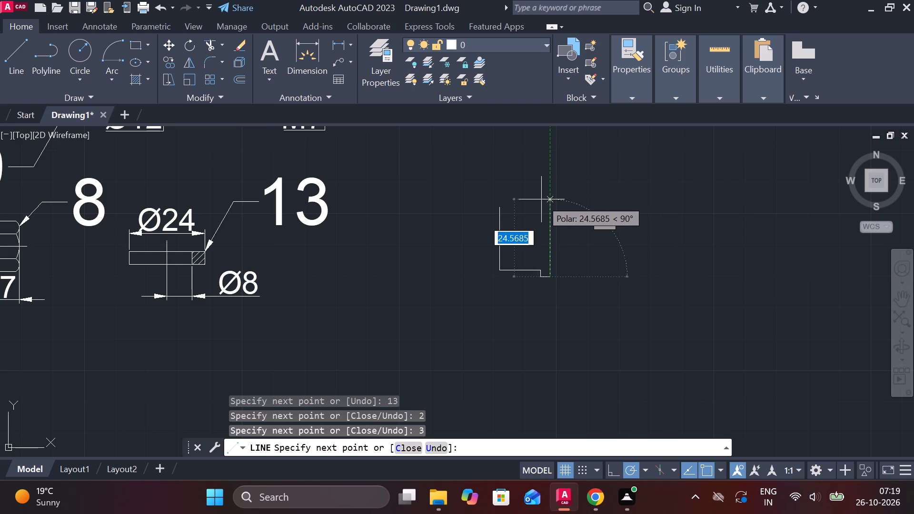
Complete the stepped outline with lines 24 up, 3 left, 2 down and back to the starting corner.
type("24")
key("space")
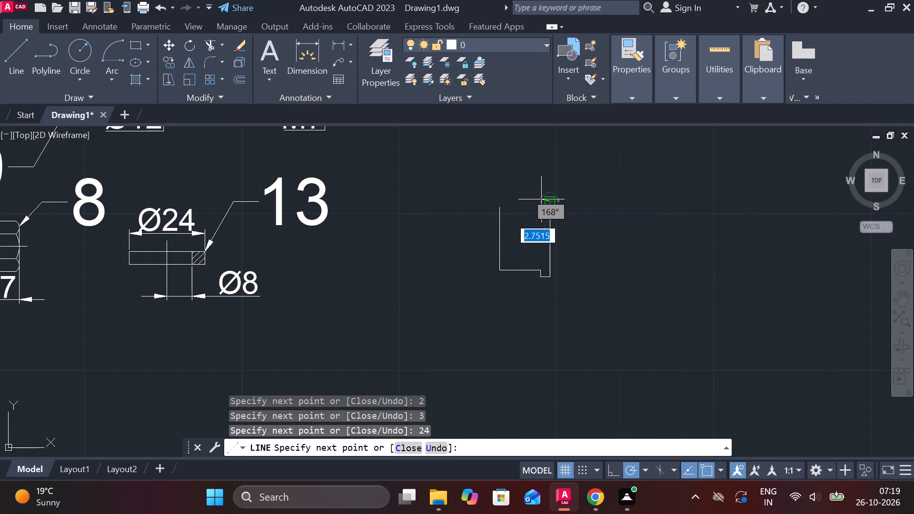
scroll(541, 199, "up", 3)
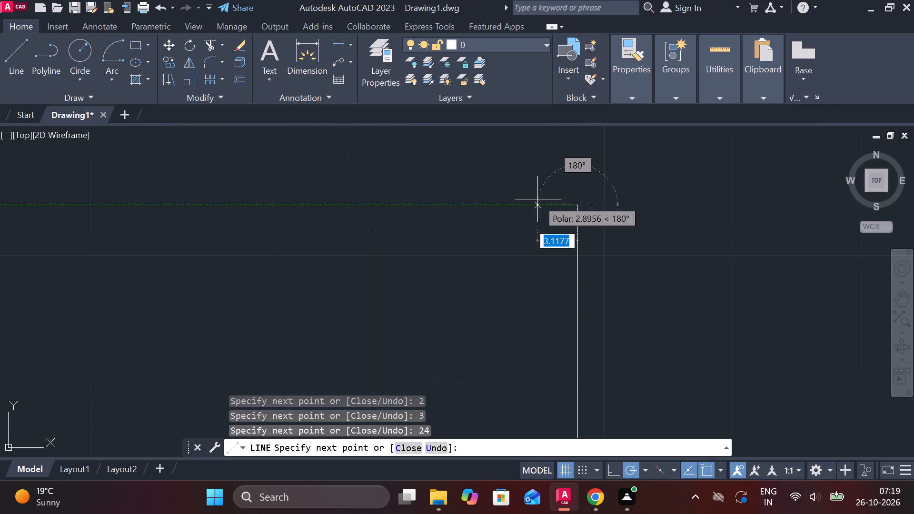
type("3")
key("space")
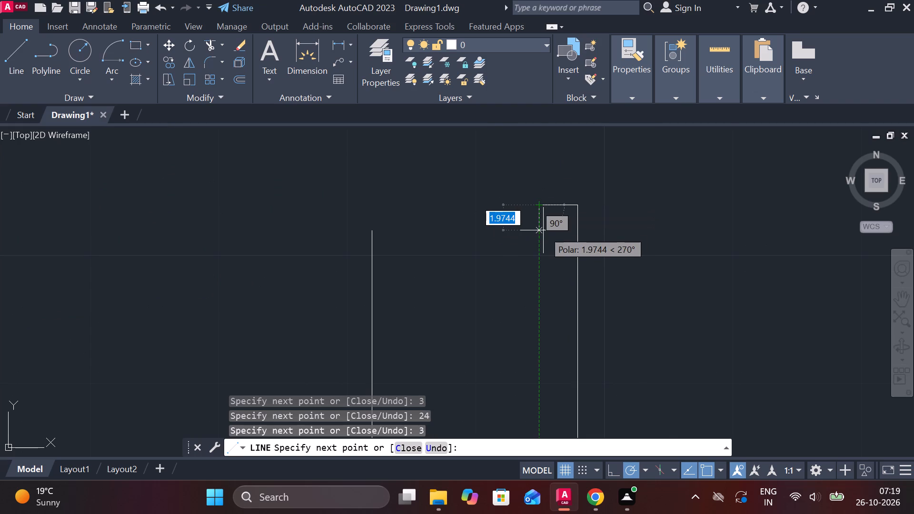
type("2")
key("space")
left_click(381, 234)
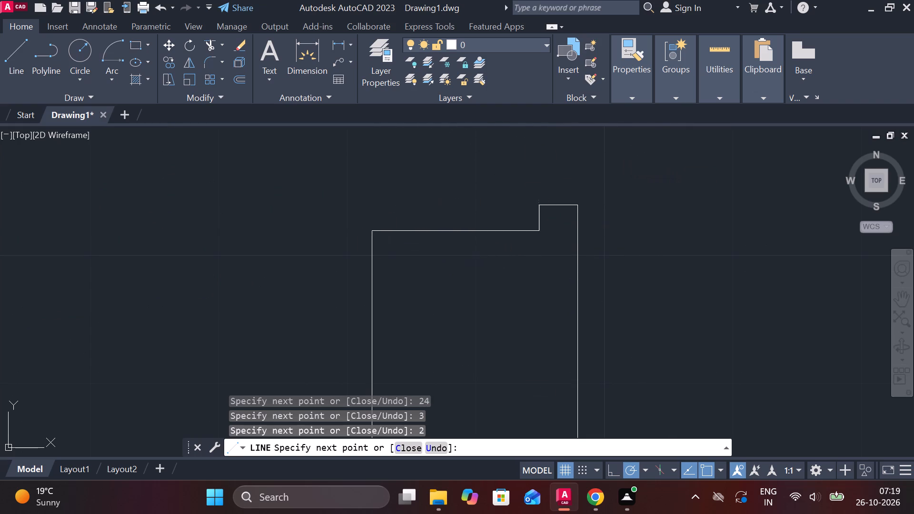
scroll(476, 208, "down", 2)
key("Escape")
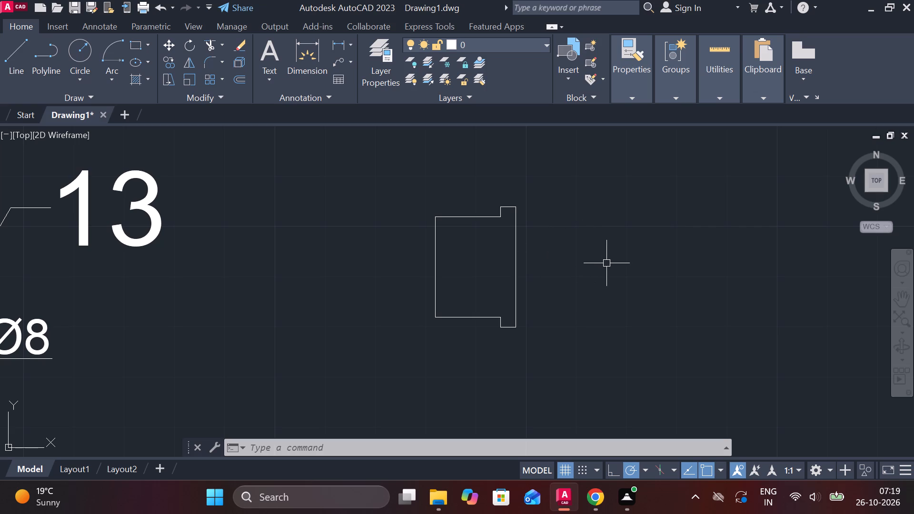
Draw a horizontal centre line between the midpoints of the new outline's two long vertical edges.
key("l")
key("Return")
left_click(435, 267)
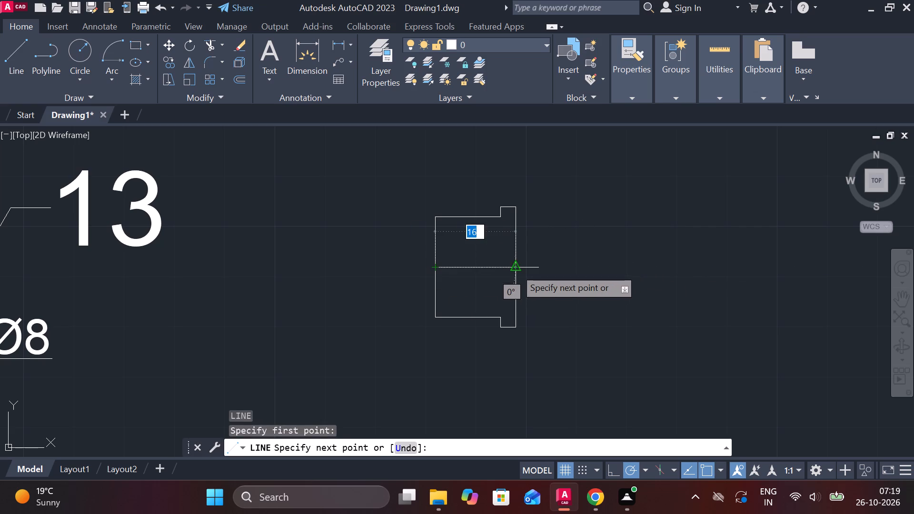
left_click(515, 268)
key("Escape")
Offset the horizontal centre line 6 upward inside the new outline.
left_click(504, 265)
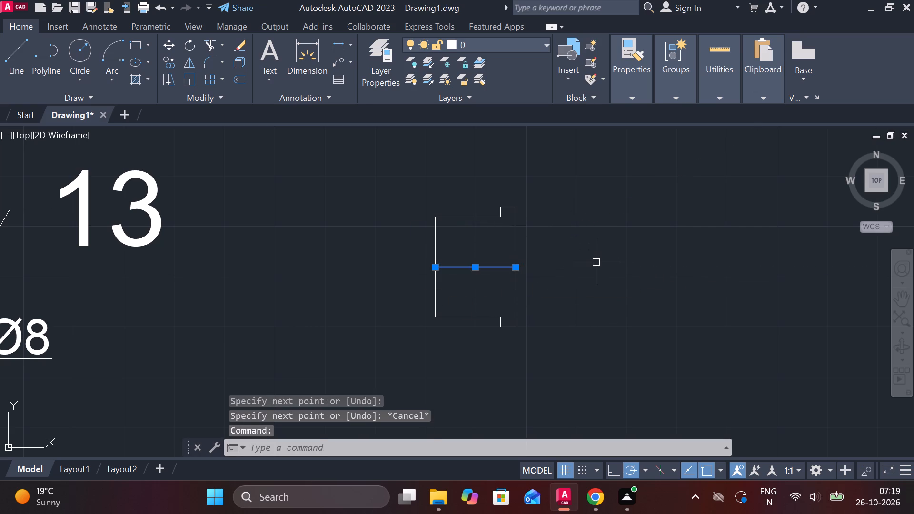
key("o")
key("Return")
key("Return")
key("6")
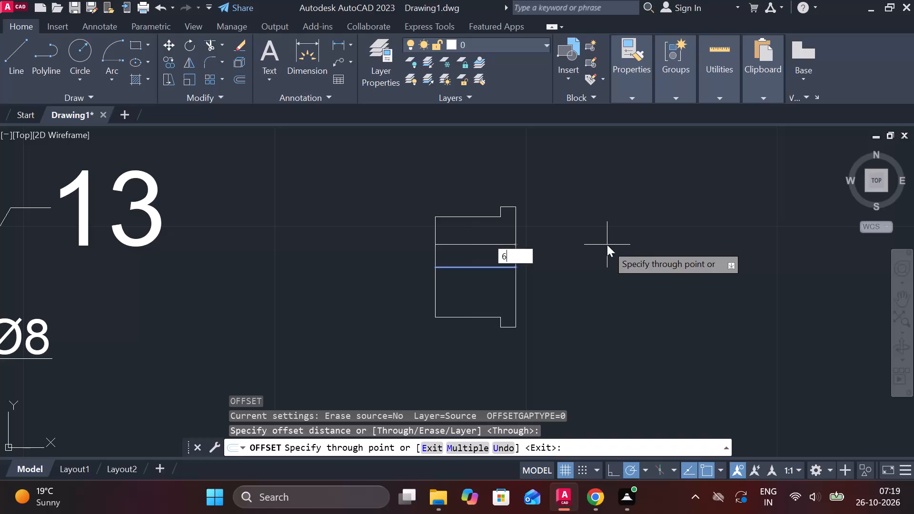
key("Return")
key("Escape")
Erase the original horizontal centre line from the new outline.
left_click(484, 266)
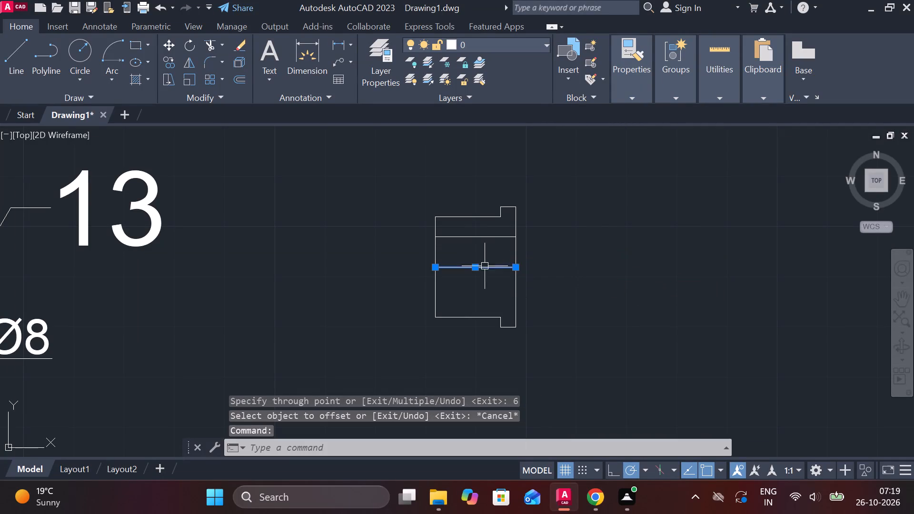
type("E")
key("space")
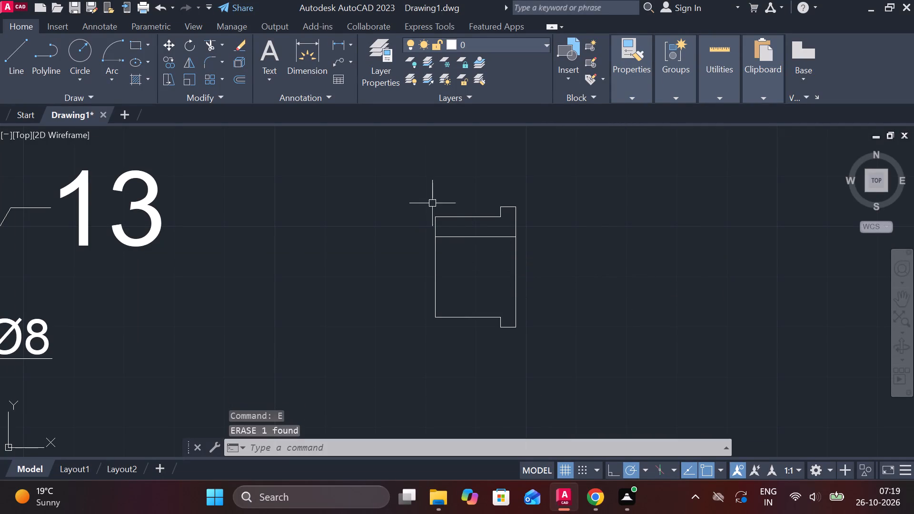
Offset the outline's left vertical edge 3 inward.
scroll(435, 227, "up", 2)
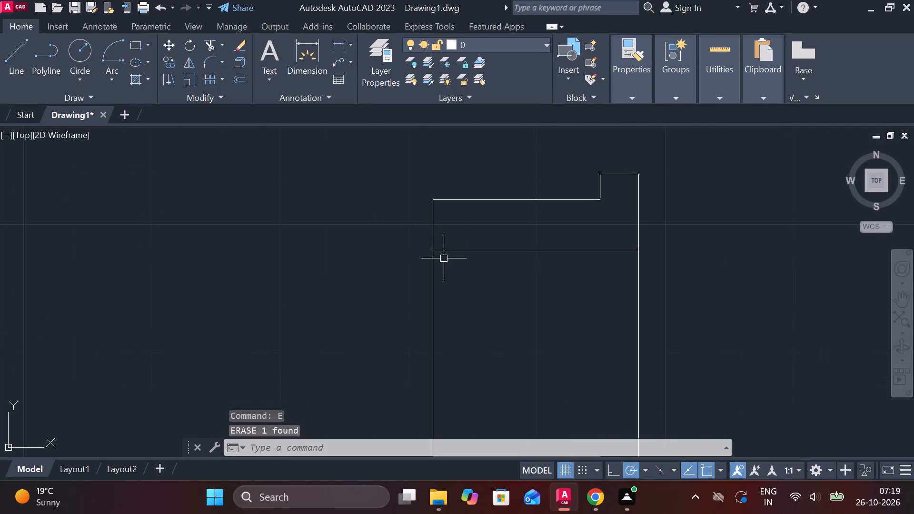
left_click(435, 277)
key("o")
key("Return")
key("Return")
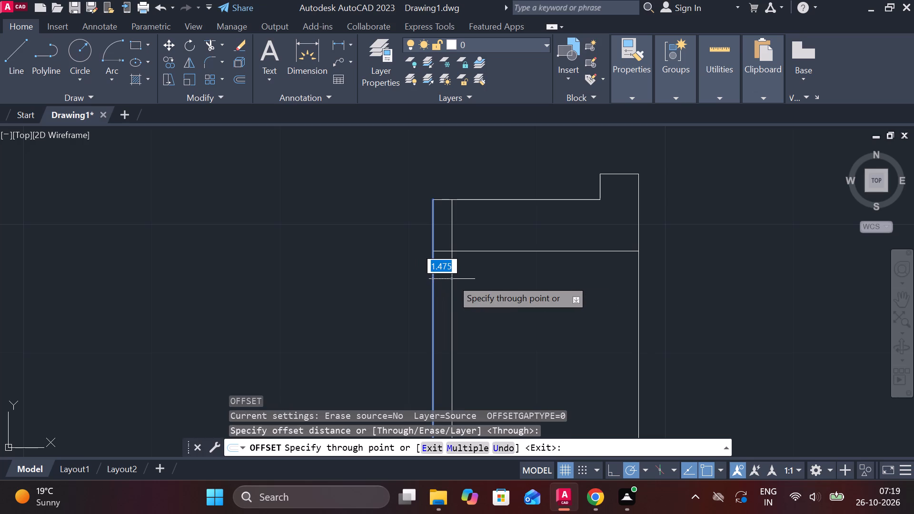
key("3")
key("Return")
scroll(452, 279, "down", 1)
key("Escape")
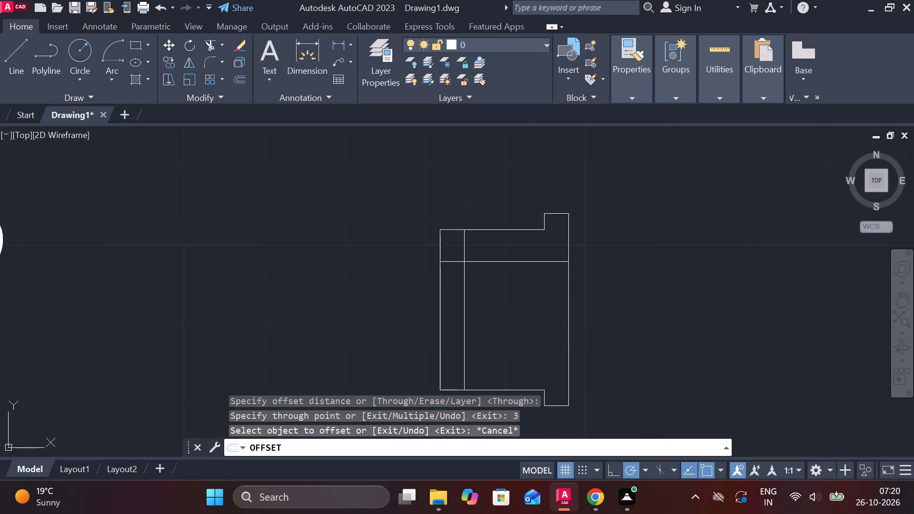
Trim the inner vertical line below its intersection with the horizontal inner line.
type("TR")
key("space")
left_click(457, 286)
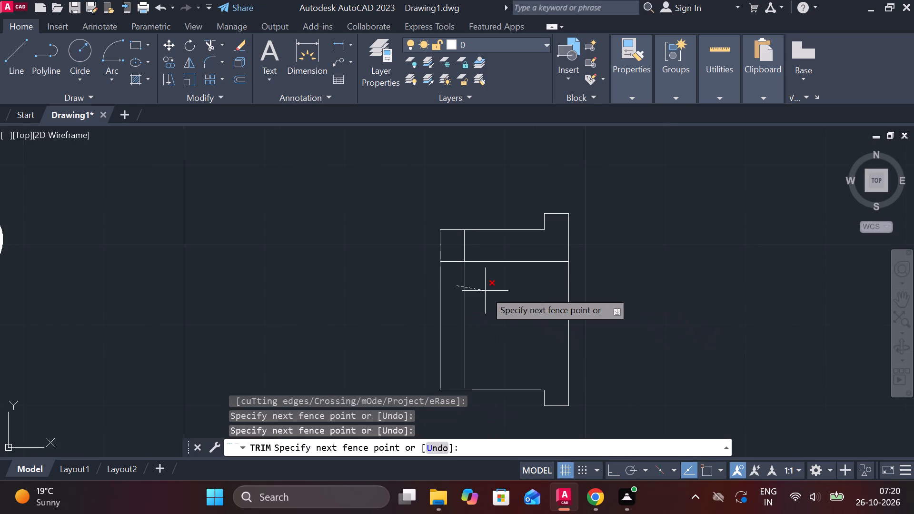
left_click(485, 291)
key("Escape")
Draw a diagonal line from the two inner lines' intersection to the outline's upper-left corner.
key("l")
key("Return")
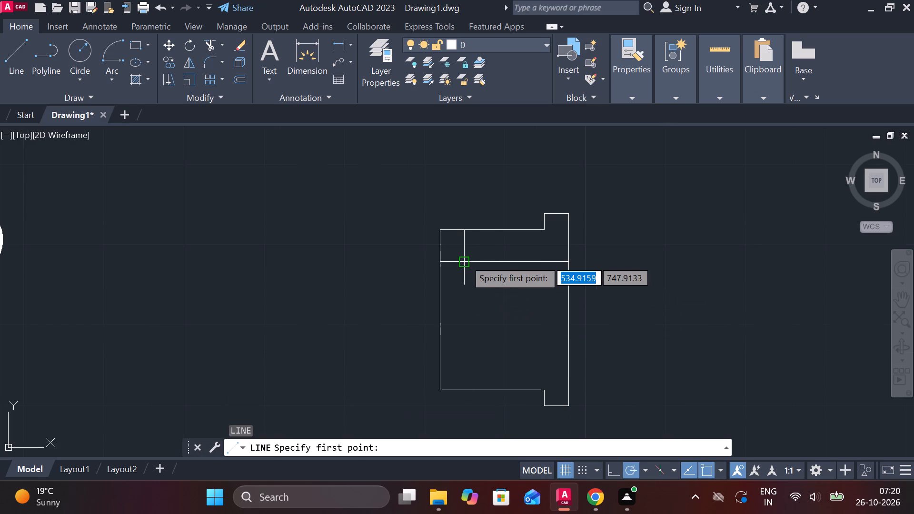
left_click(465, 259)
left_click(439, 229)
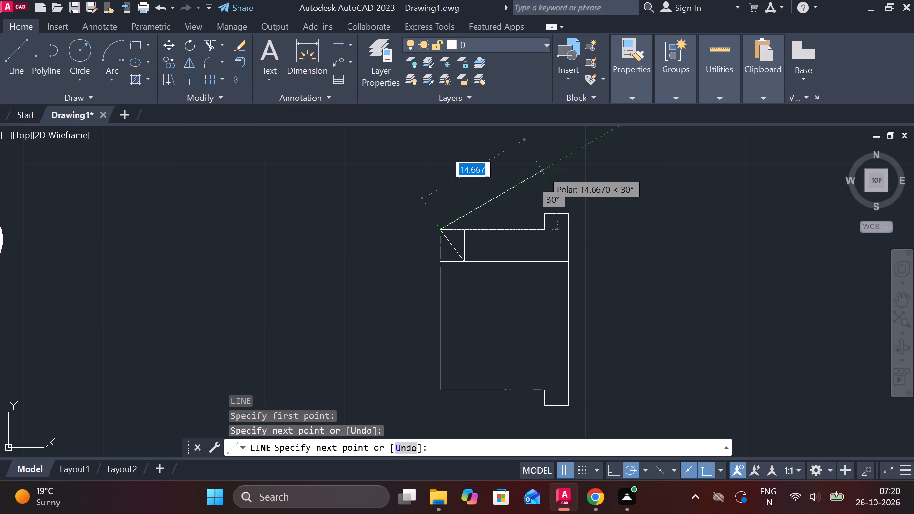
key("Escape")
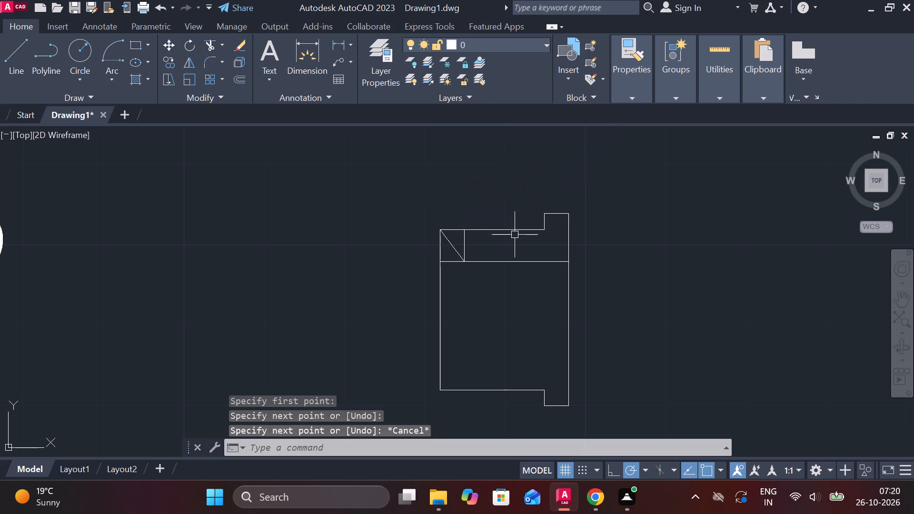
Trim away the remaining inner vertical line and the horizontal inner line beyond the diagonal's lower end.
type("TR")
key("space")
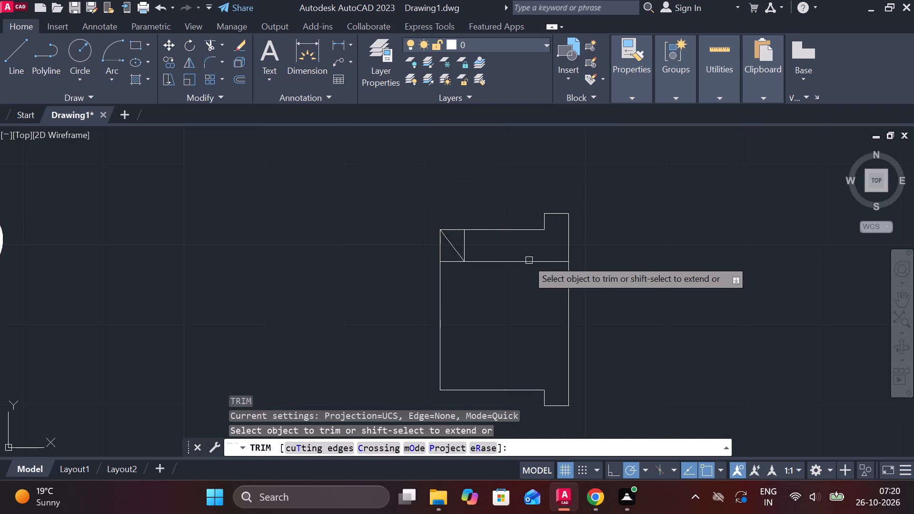
left_click(465, 239)
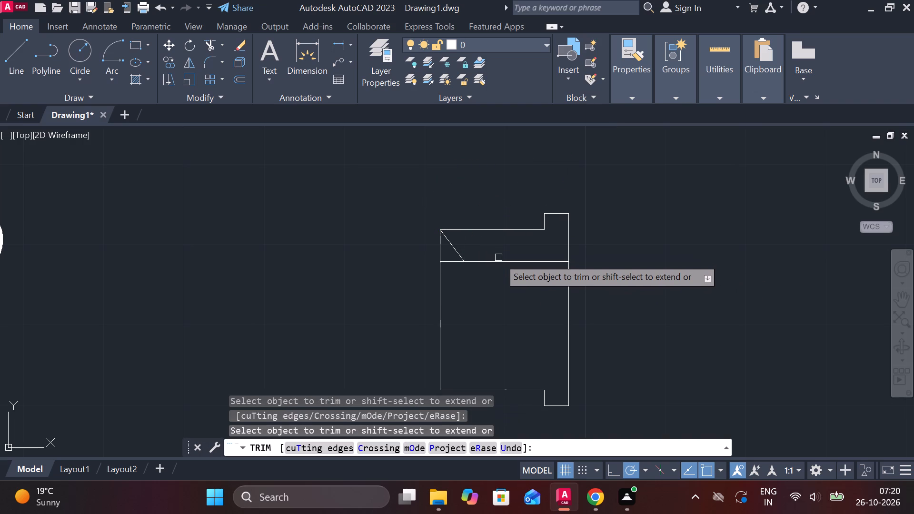
left_click(498, 259)
key("Escape")
Add a centerline between the outline's long upper and lower horizontal edges.
type("CE")
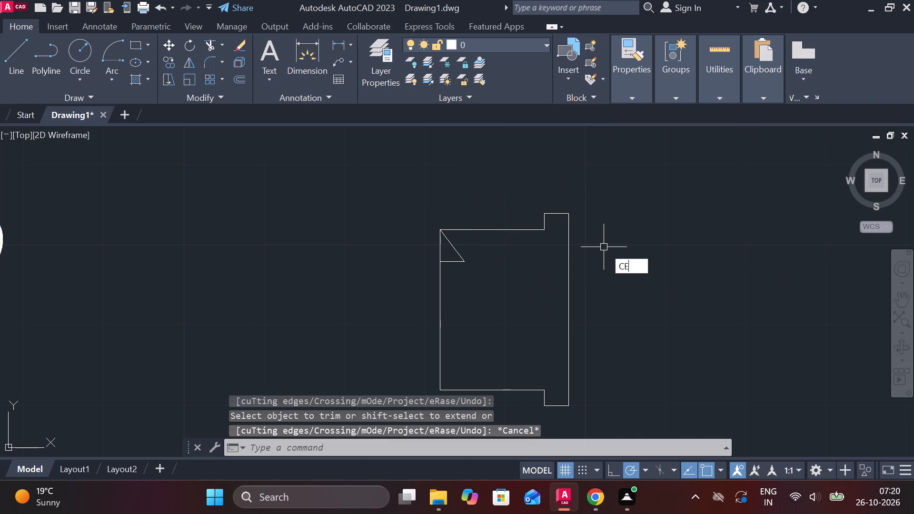
left_click(654, 277)
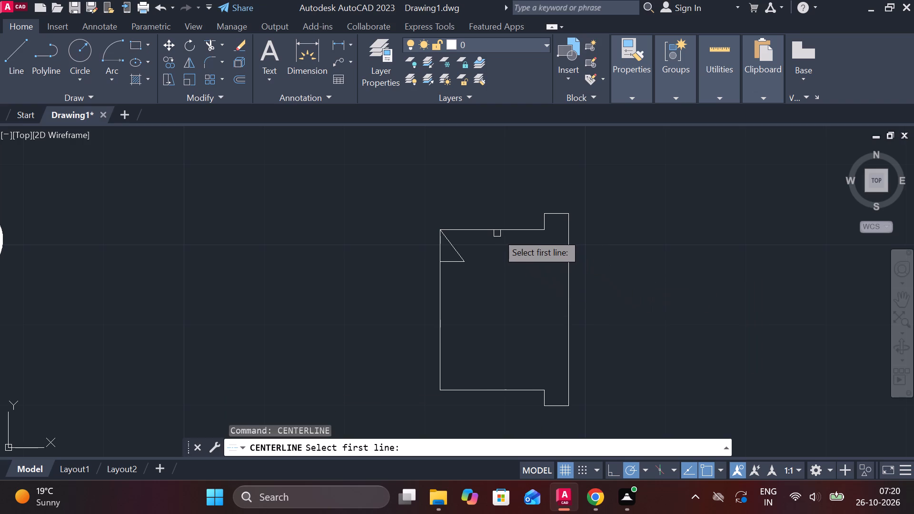
left_click(497, 232)
left_click(486, 390)
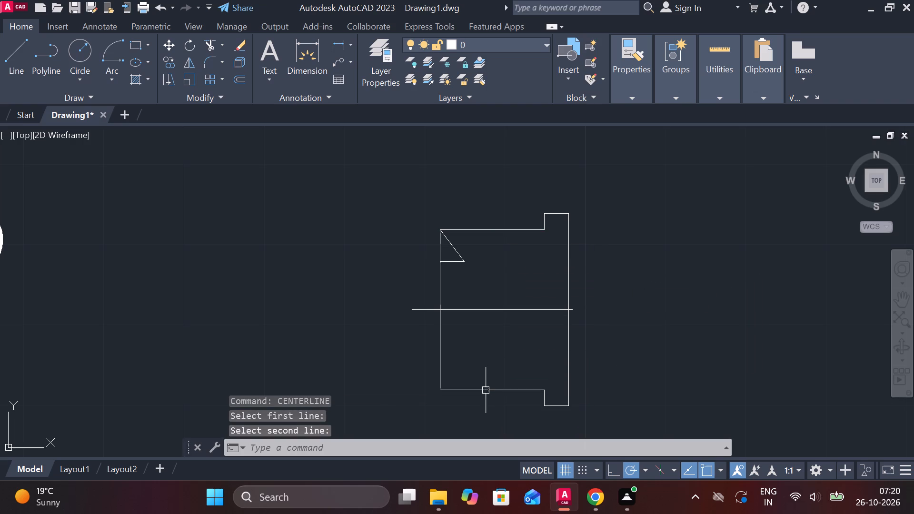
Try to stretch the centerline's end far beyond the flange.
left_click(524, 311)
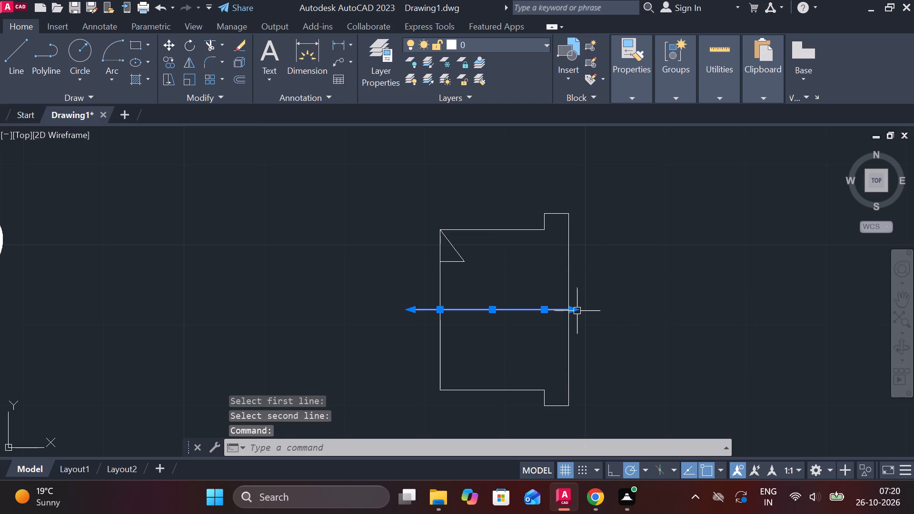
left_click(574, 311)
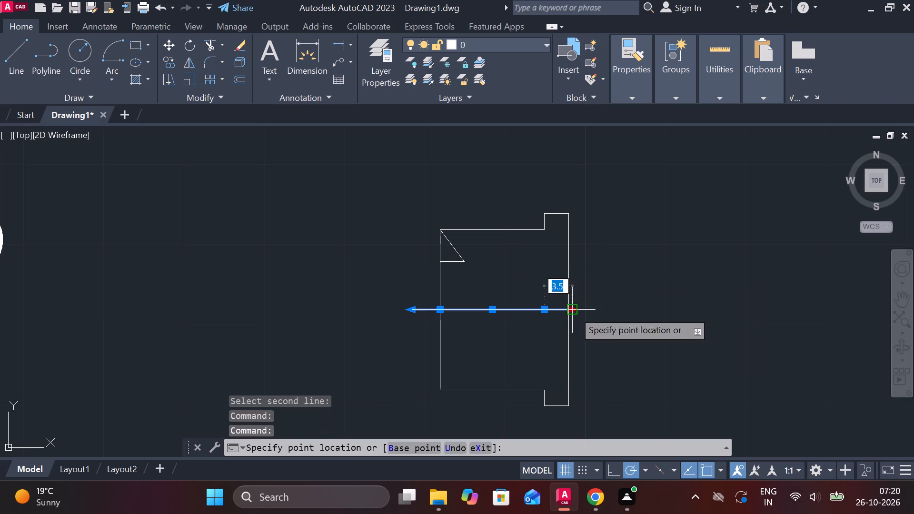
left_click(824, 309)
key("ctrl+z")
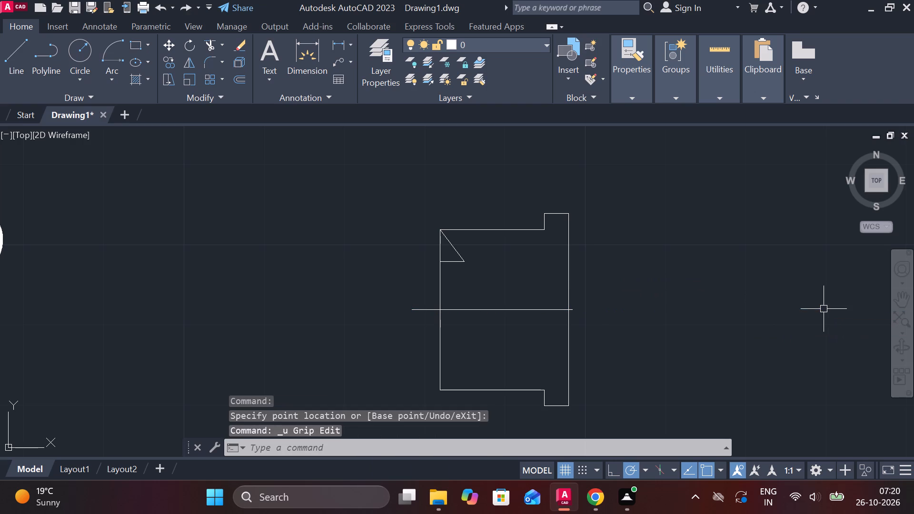
Stretch the centerline's right end a short distance past the flange's outer edge.
left_click(496, 308)
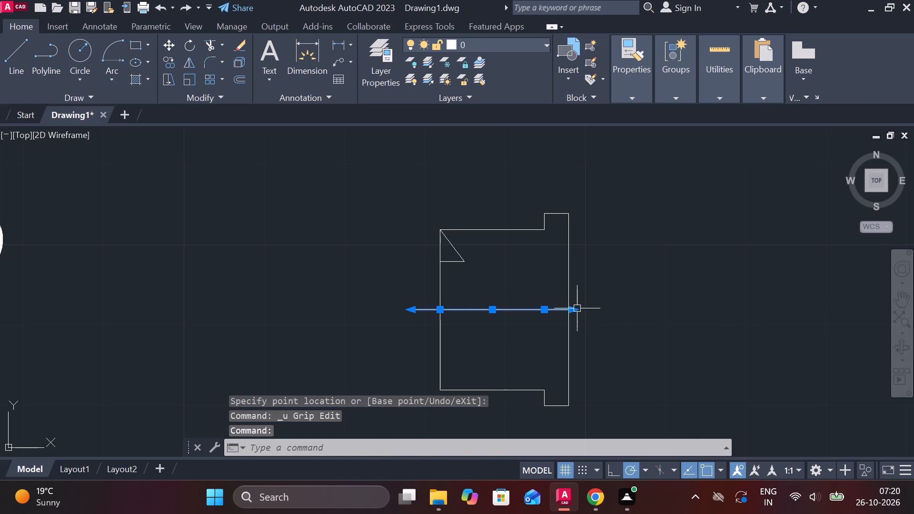
left_click(571, 308)
left_click(602, 307)
key("Escape")
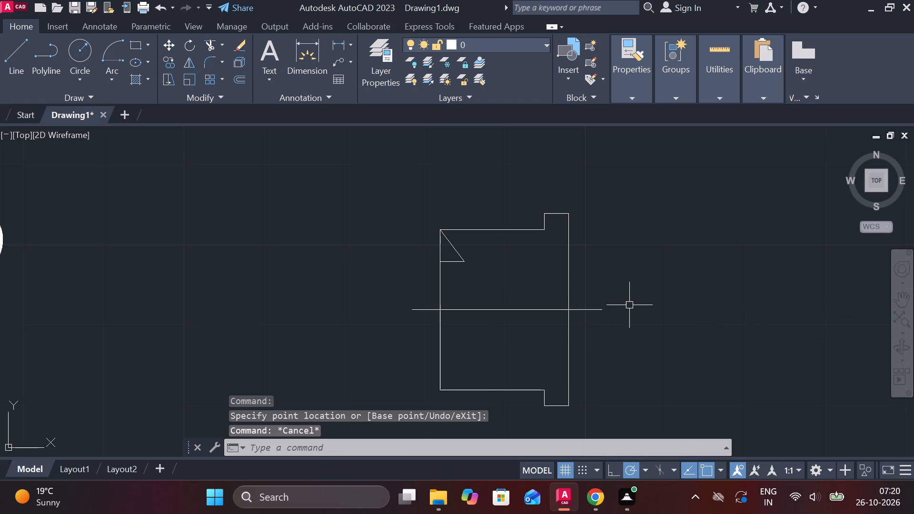
Draw a vertical line from the diagonal's lower end down to the centerline.
scroll(629, 305, "down", 2)
scroll(582, 293, "up", 2)
key("l")
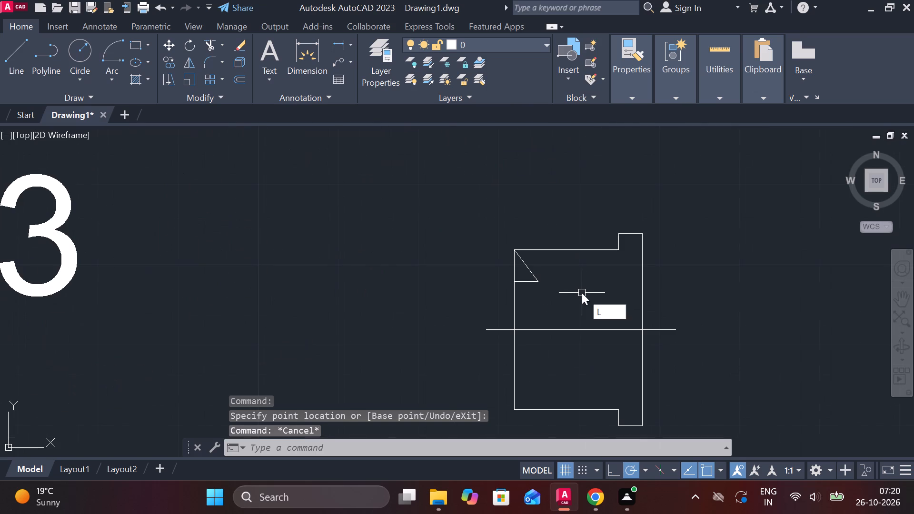
key("Return")
left_click(537, 282)
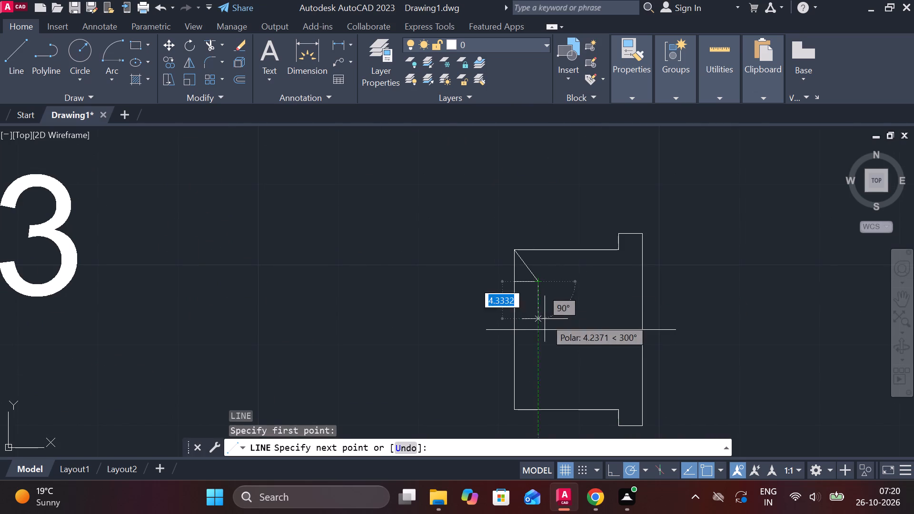
left_click(536, 326)
key("Escape")
Draw a 13-long horizontal line from the diagonal's lower end to the flange's right vertical edge.
middle_click_drag(725, 315, 703, 315)
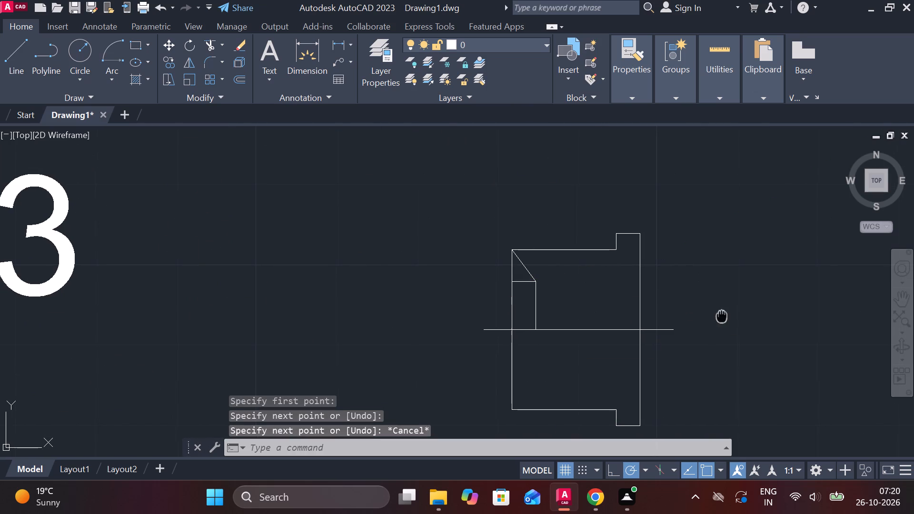
middle_click_drag(703, 315, 596, 319)
key("space")
left_click(412, 287)
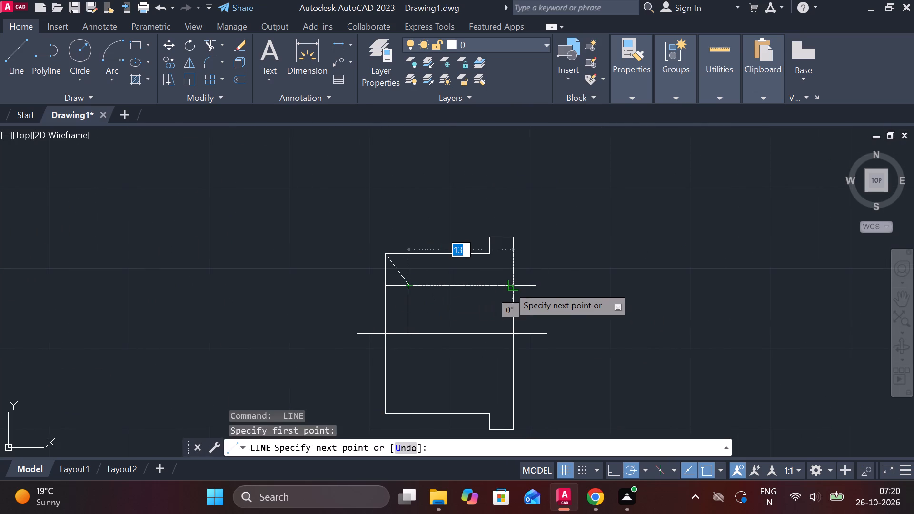
left_click(508, 286)
key("Escape")
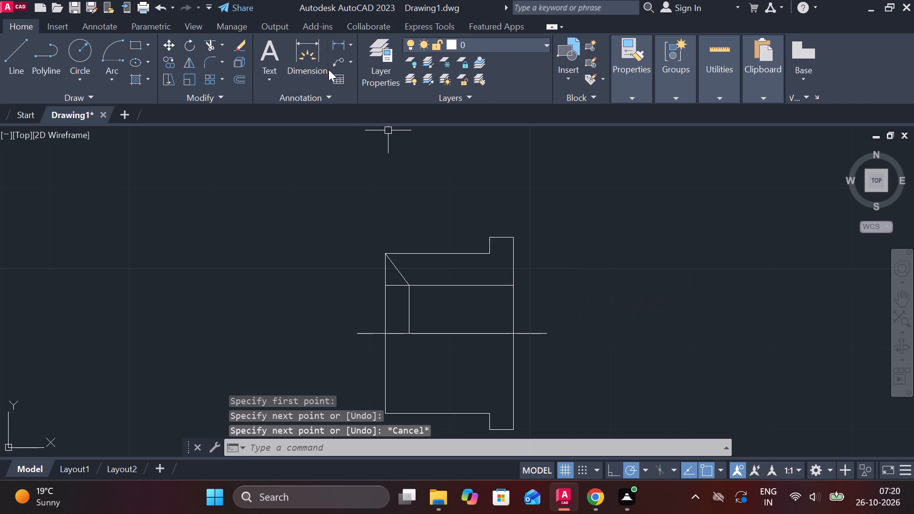
Hatch the upper wall section between the diagonal, the inner horizontal line and the flanged outline.
left_click(139, 79)
left_click(473, 267)
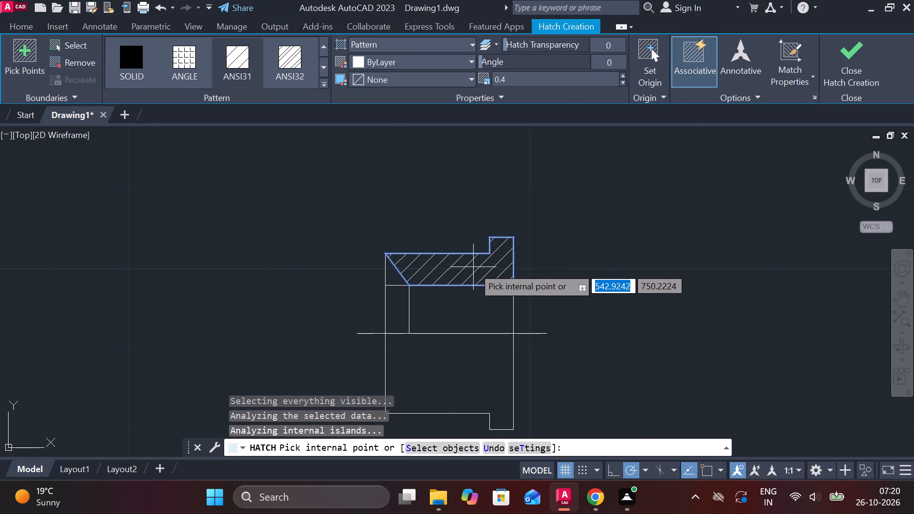
left_click(835, 85)
Copy the complete hatched flanged part to the separate group of undimensioned parts, near parts 12 and 13.
scroll(638, 278, "down", 2)
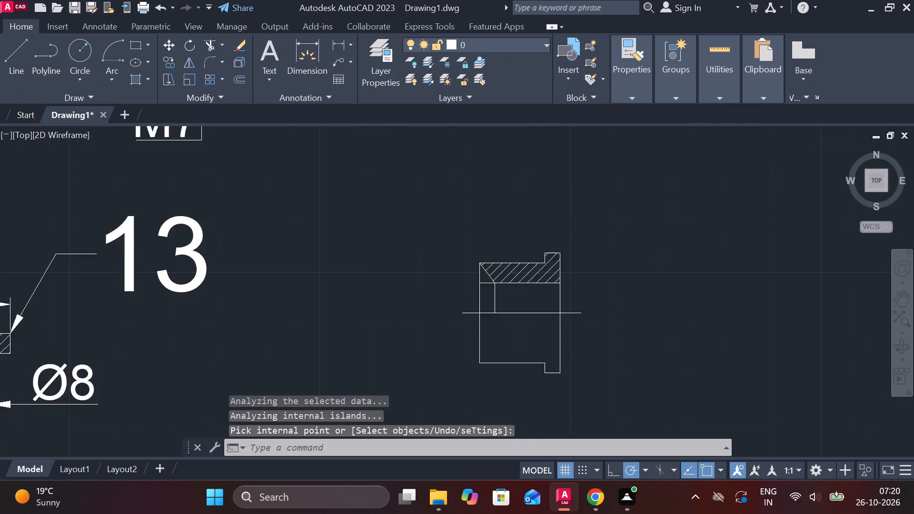
left_click_drag(621, 345, 607, 337)
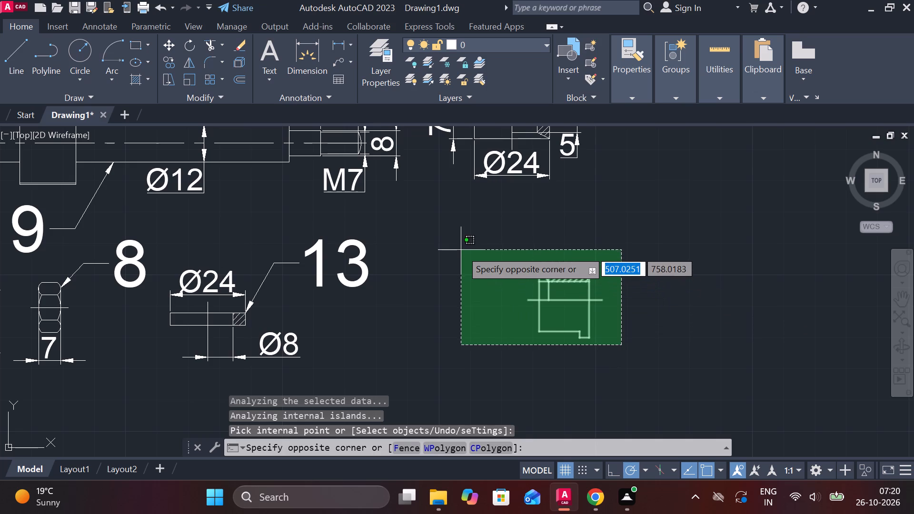
left_click(461, 250)
type("CO")
key("Return")
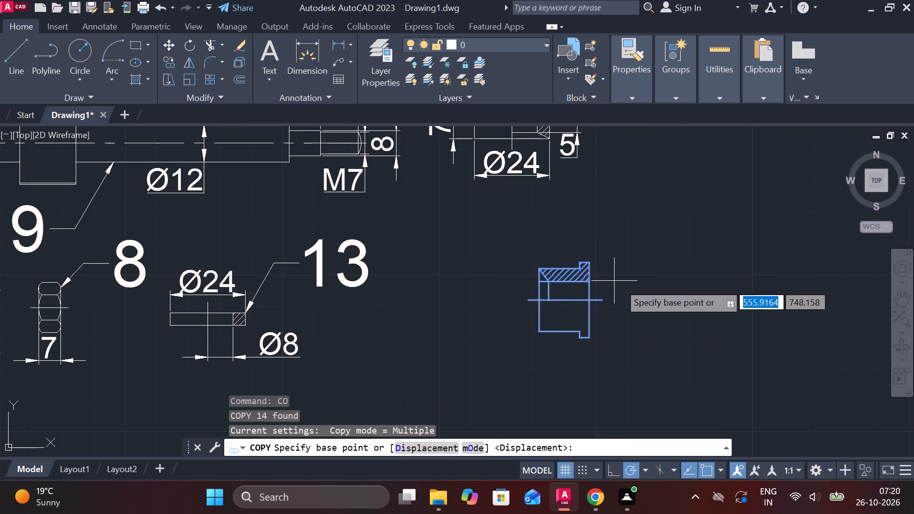
left_click(656, 310)
scroll(656, 310, "down", 5)
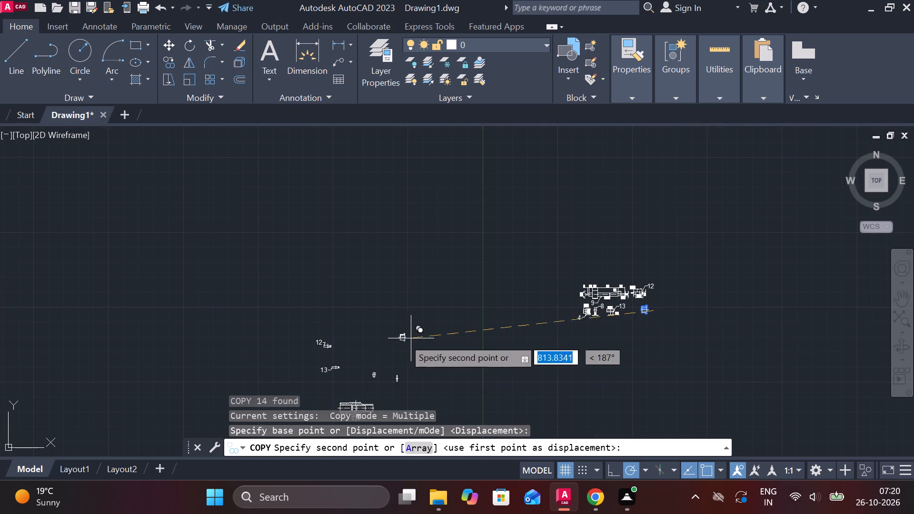
left_click(367, 339)
scroll(736, 302, "up", 2)
scroll(584, 297, "up", 3)
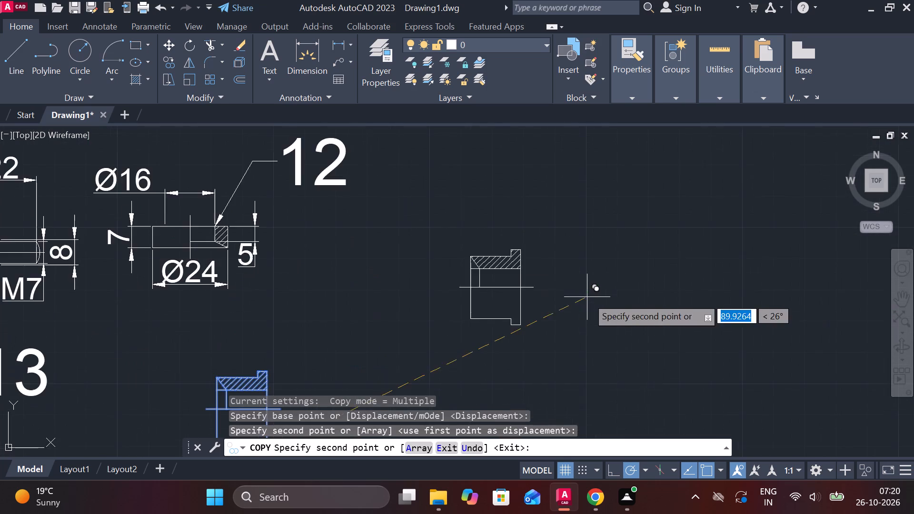
middle_click_drag(548, 300, 657, 176)
key("Escape")
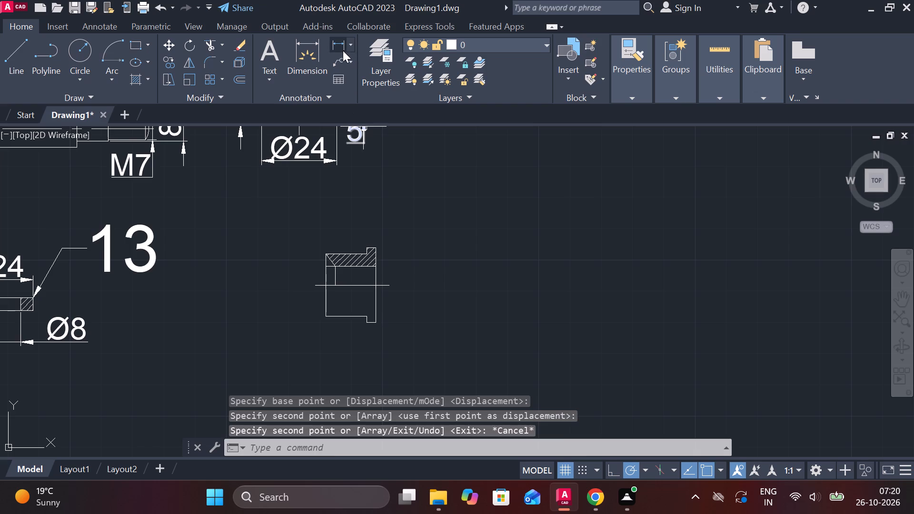
Dimension the original flanged part's left vertical edge and prefix the dimension text with the diameter symbol.
left_click(339, 47)
scroll(313, 281, "up", 2)
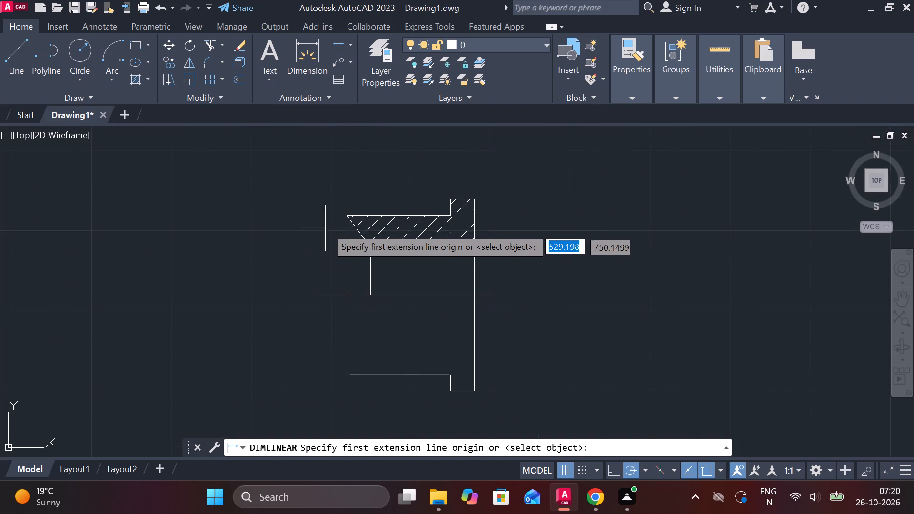
left_click(340, 213)
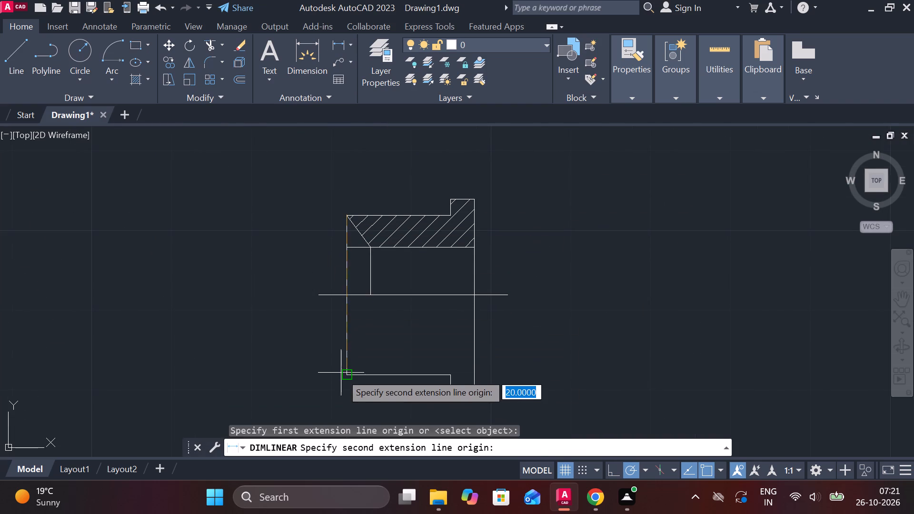
left_click(341, 373)
left_click(299, 304)
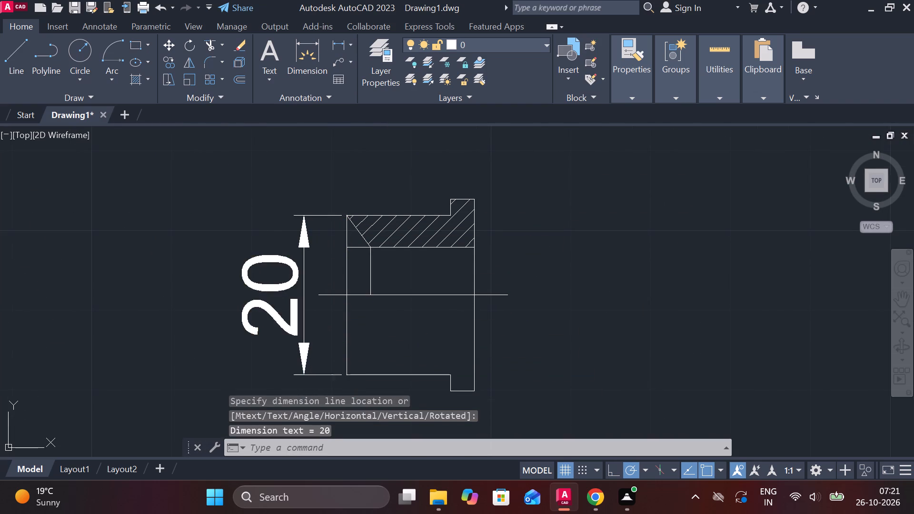
double_click(283, 279)
left_click(606, 78)
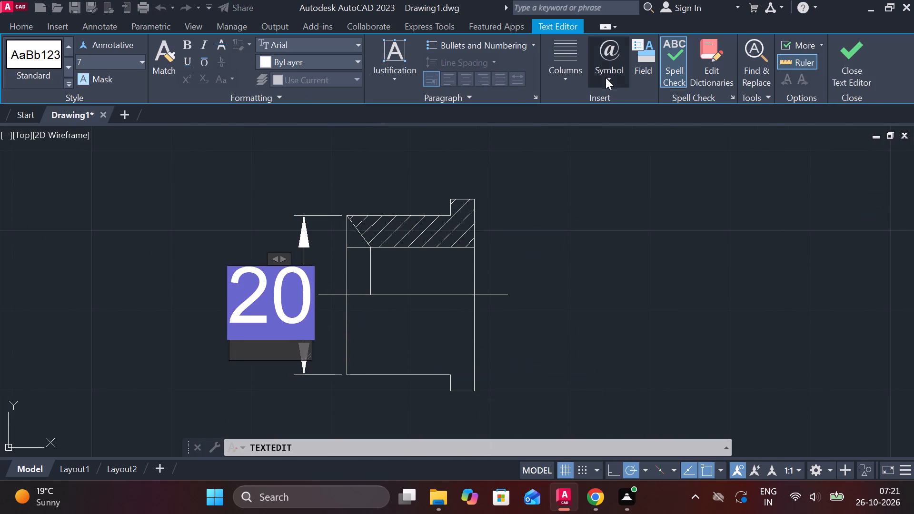
left_click(628, 134)
left_click(856, 65)
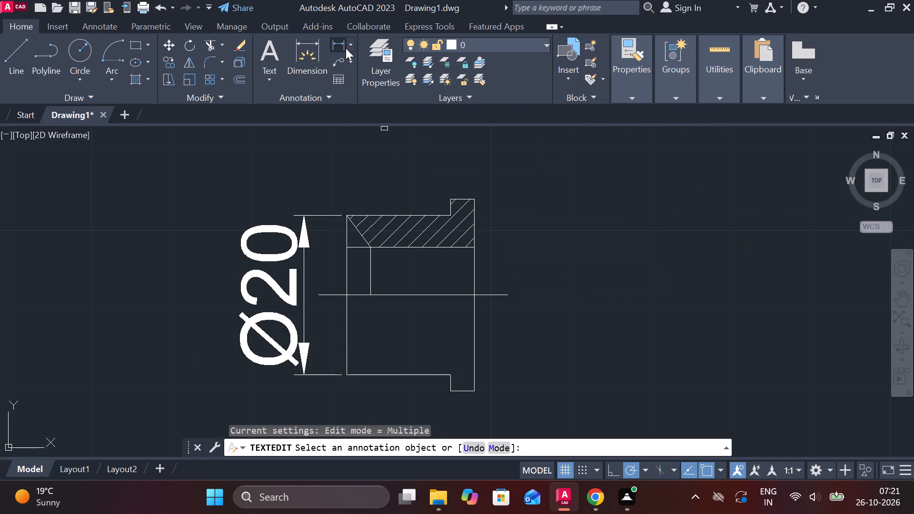
Dimension the horizontal width of the diagonal at the bore entrance, placing the dimension above the part.
left_click(341, 44)
scroll(351, 197, "up", 2)
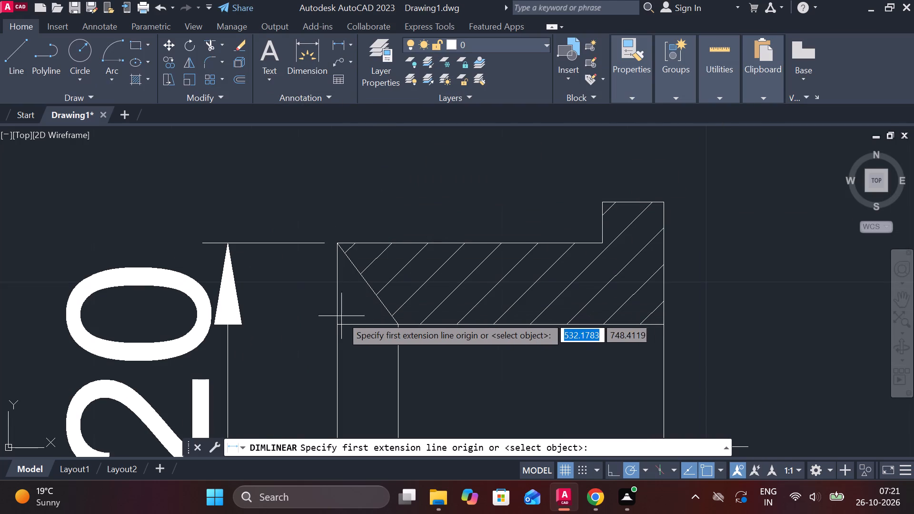
left_click(340, 323)
left_click(397, 326)
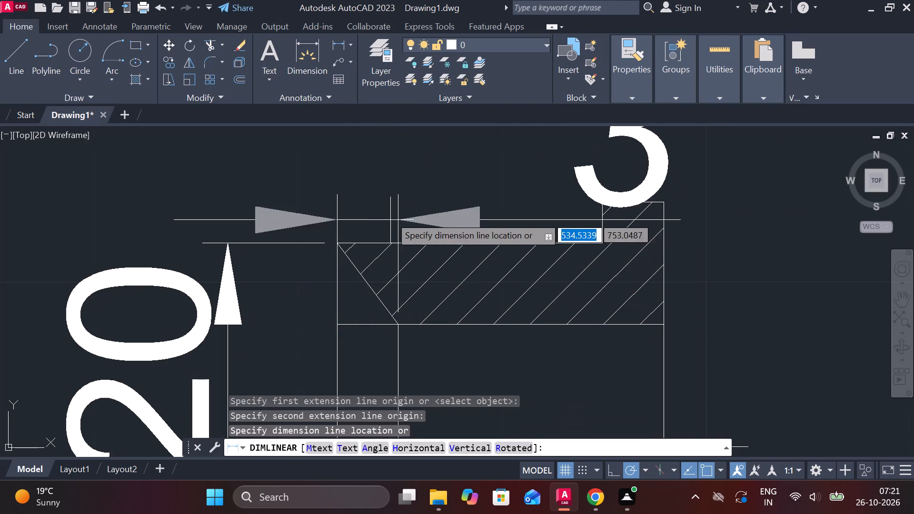
scroll(384, 191, "down", 2)
left_click(383, 171)
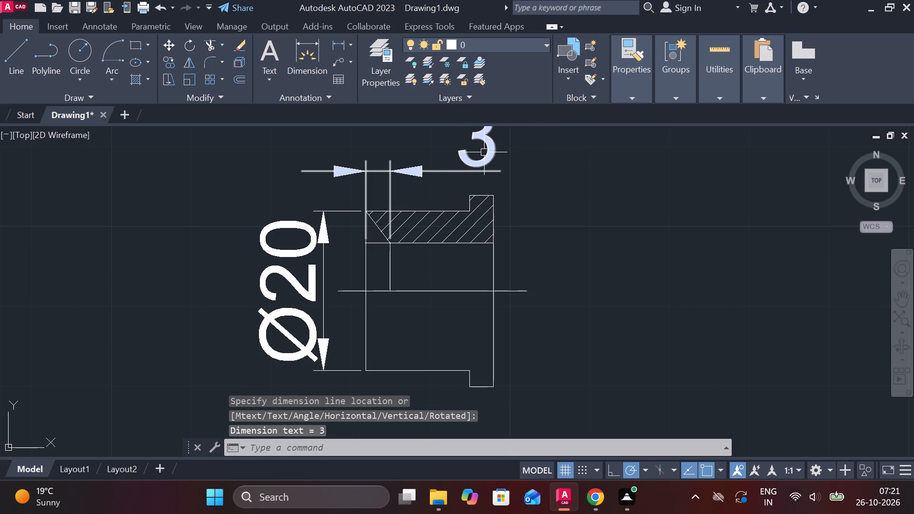
Move the 3 dimension's text to the left of its extension lines, above the Ø20 dimension.
left_click(485, 150)
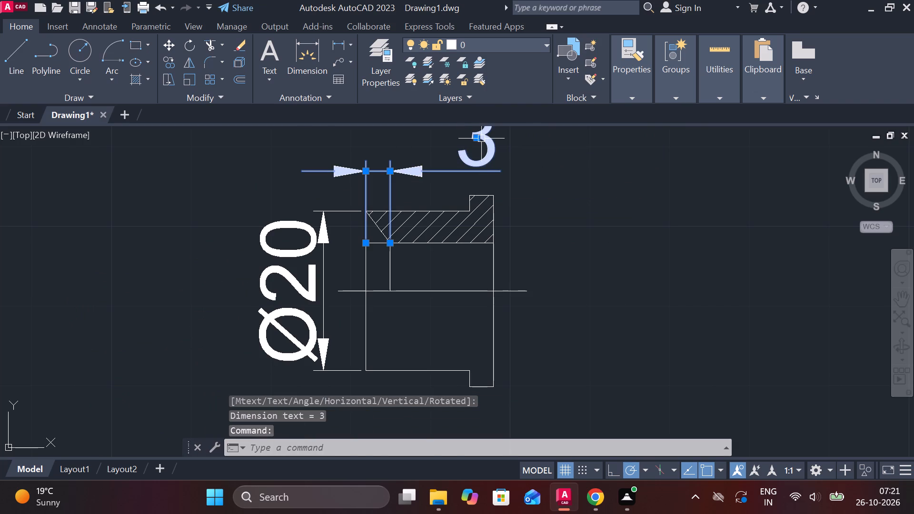
left_click(476, 138)
left_click(293, 188)
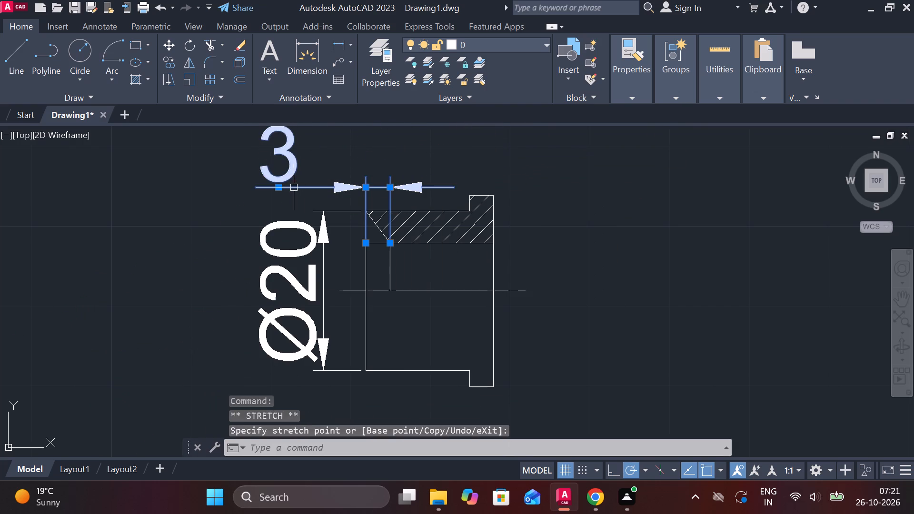
key("Escape")
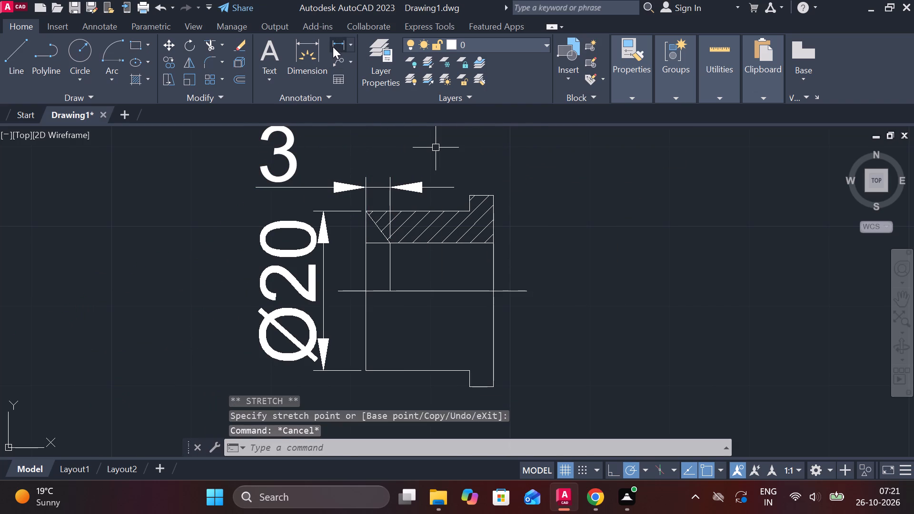
Add a vertical bore dimension of 12 downward from the inner horizontal line's end at the flange face, placed right of the part.
left_click(333, 47)
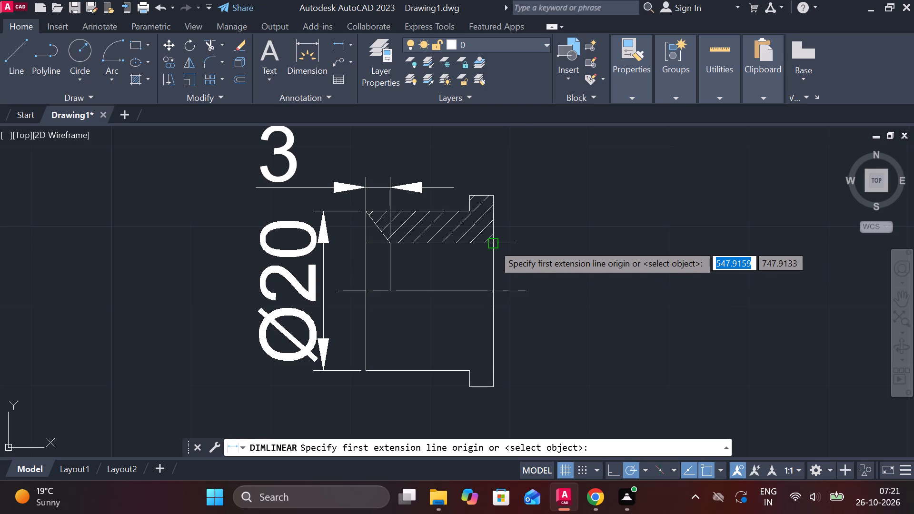
left_click(493, 244)
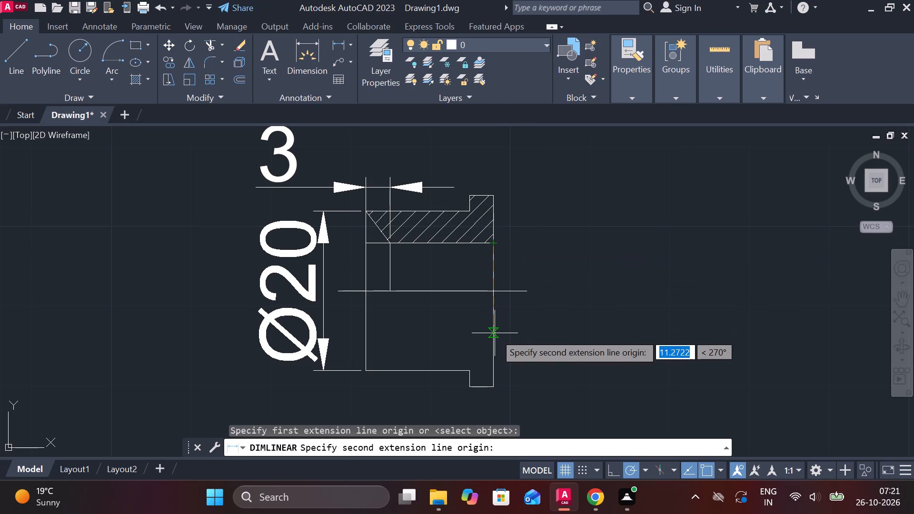
middle_click_drag(495, 333, 483, 241)
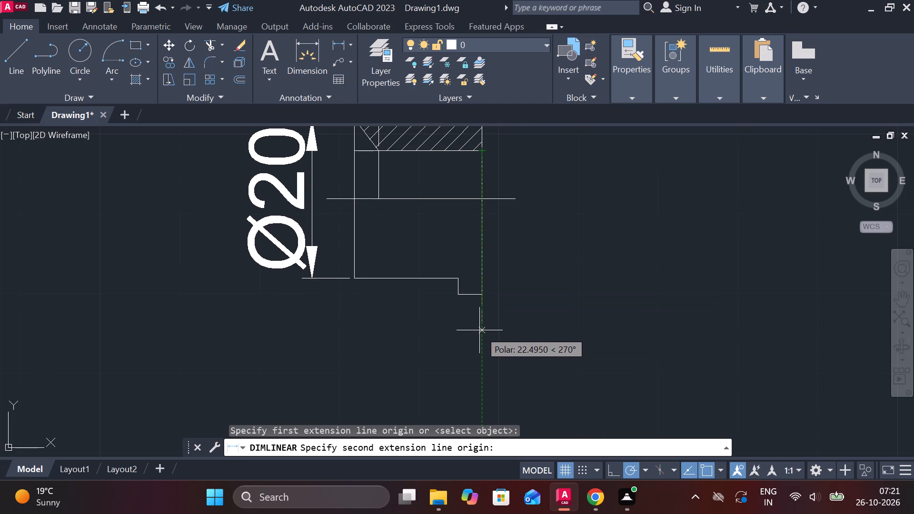
type("12")
key("space")
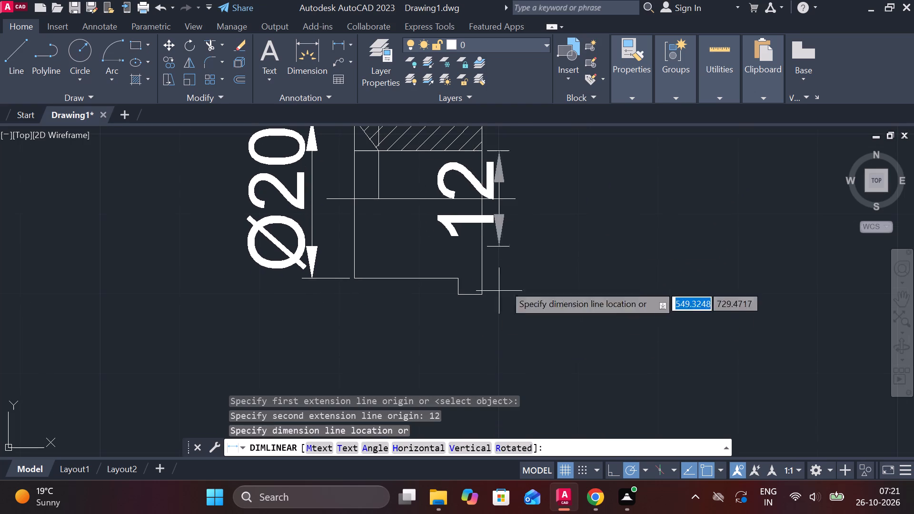
left_click(570, 245)
middle_click_drag(583, 244, 534, 256)
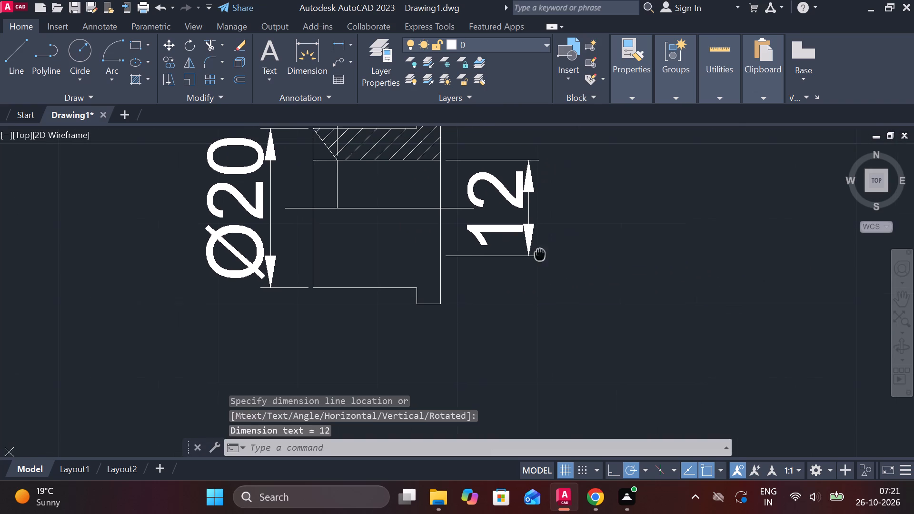
middle_click_drag(534, 256, 527, 259)
Dimension the full height of the flange's right edge, placing the dimension outside the 12 dimension.
key("space")
middle_click_drag(454, 177, 453, 225)
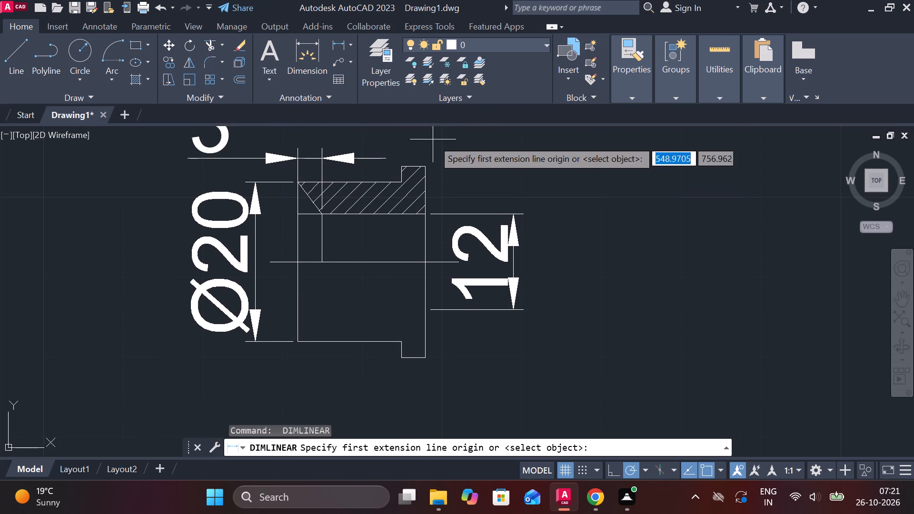
left_click(428, 157)
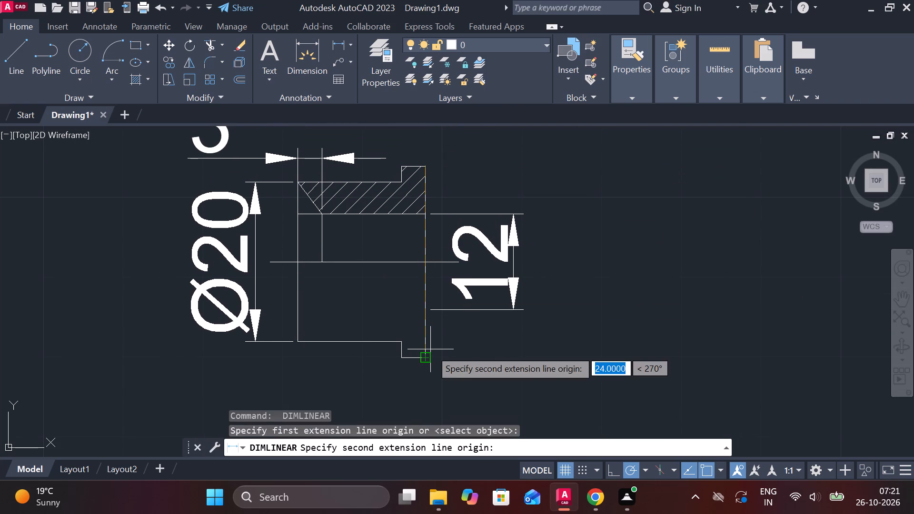
left_click(430, 349)
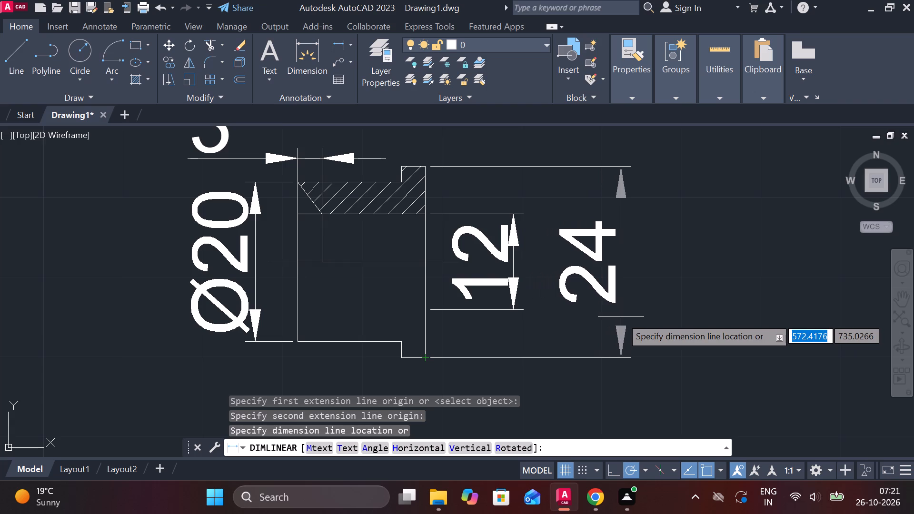
left_click(619, 316)
key("Escape")
Prefix the flange height dimension's text with the diameter symbol.
double_click(583, 240)
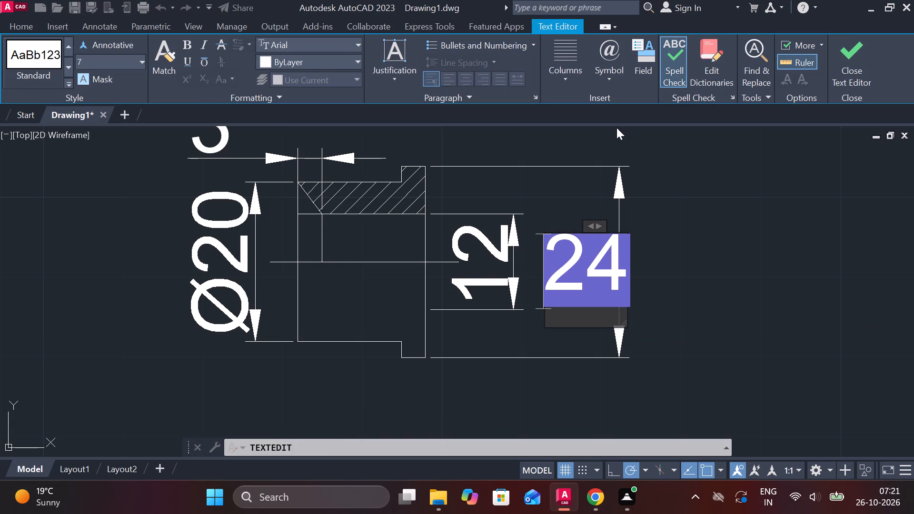
left_click(609, 82)
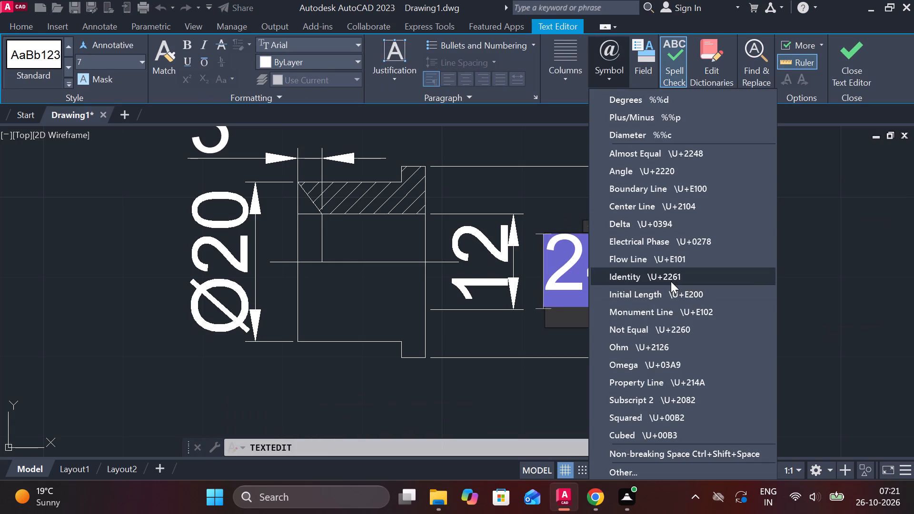
left_click(650, 129)
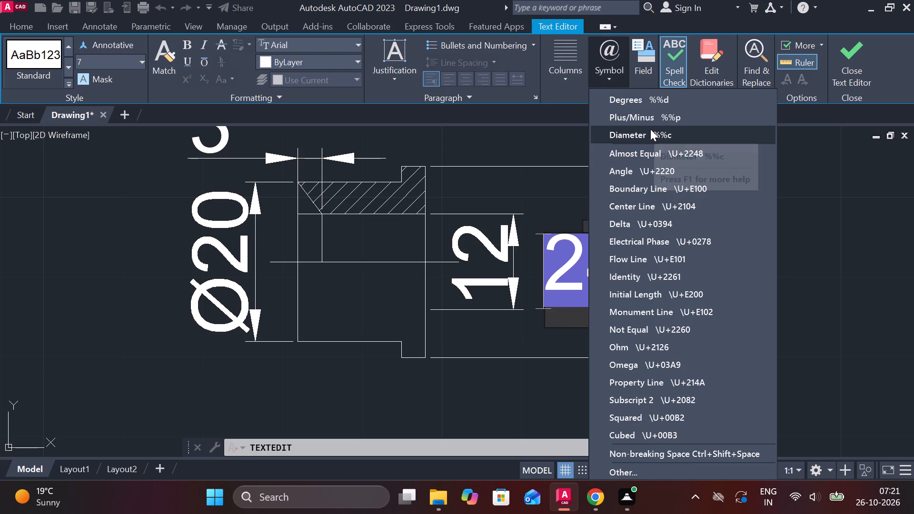
left_click_drag(569, 267, 568, 267)
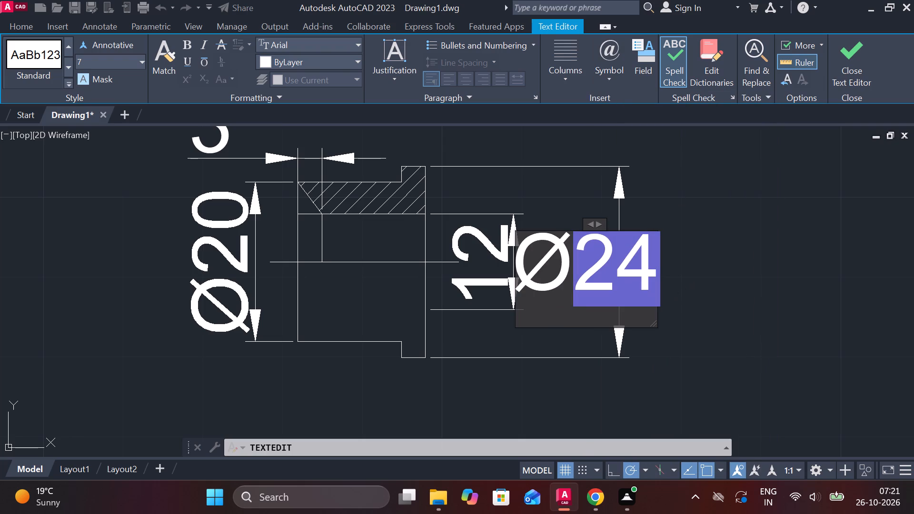
left_click_drag(568, 267, 535, 262)
left_click(580, 260)
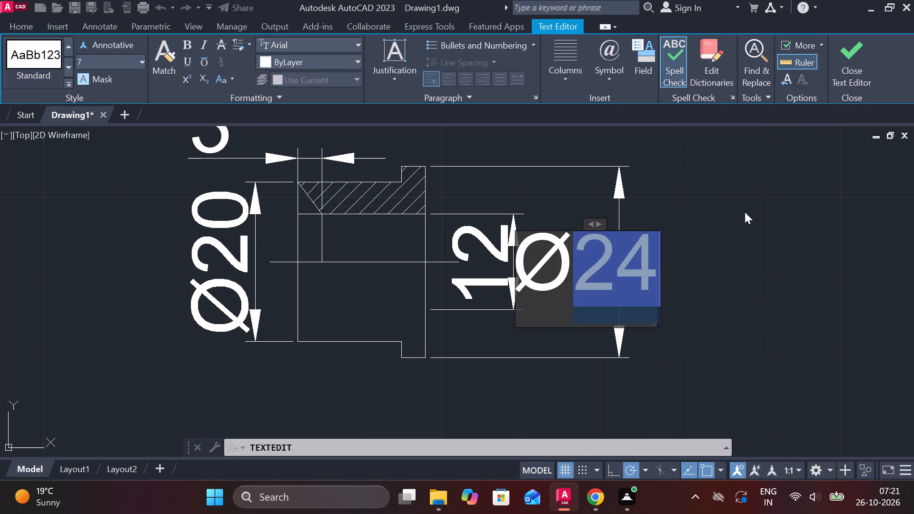
left_click(844, 74)
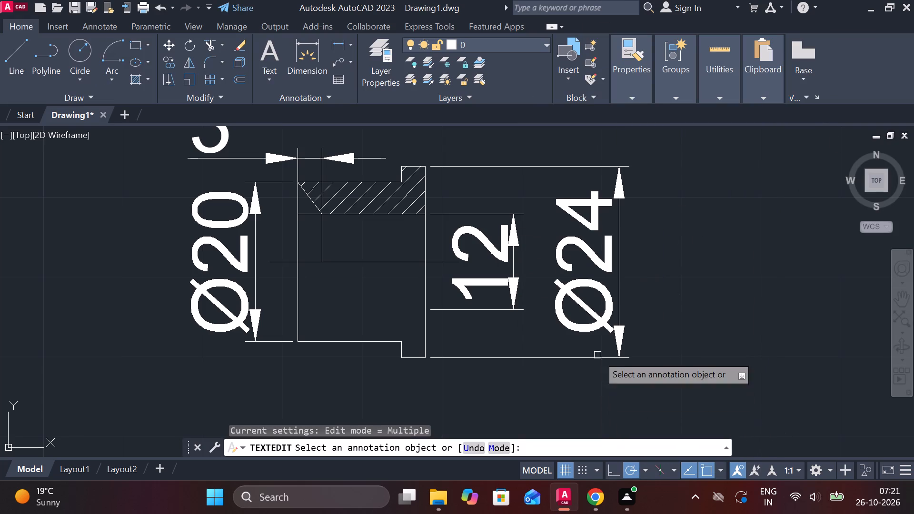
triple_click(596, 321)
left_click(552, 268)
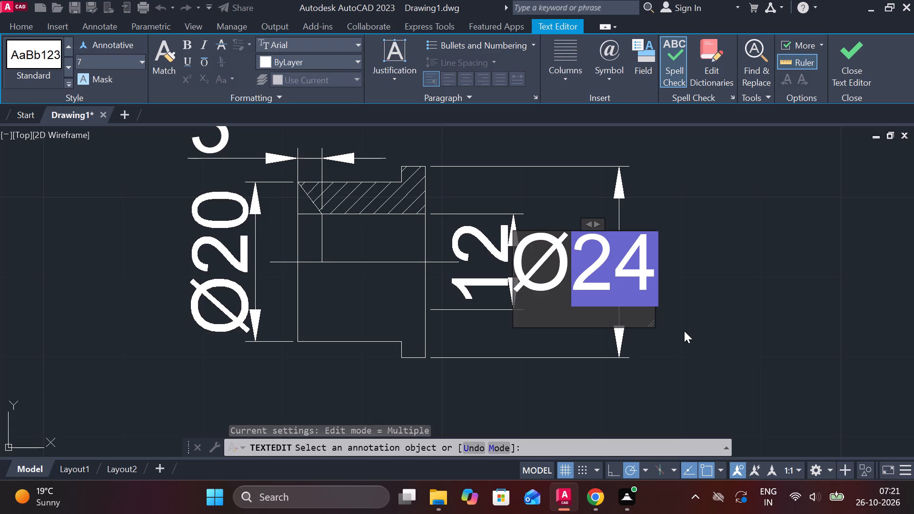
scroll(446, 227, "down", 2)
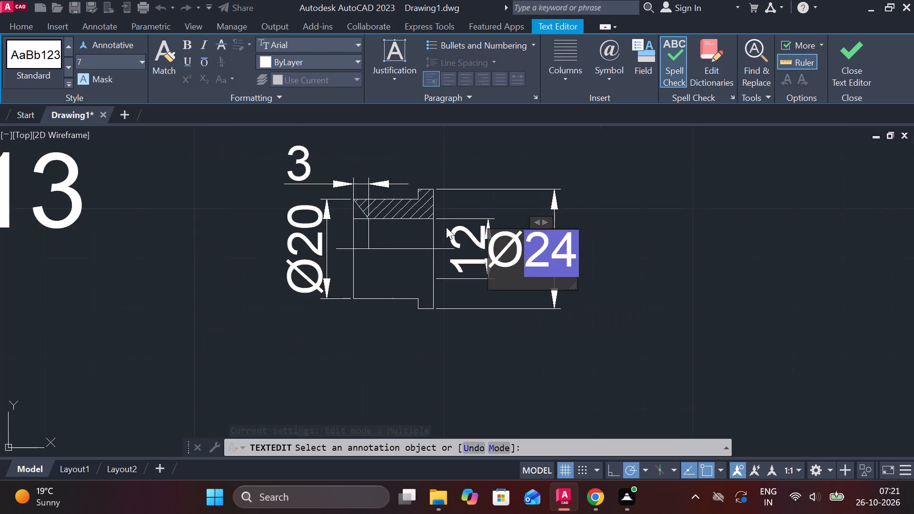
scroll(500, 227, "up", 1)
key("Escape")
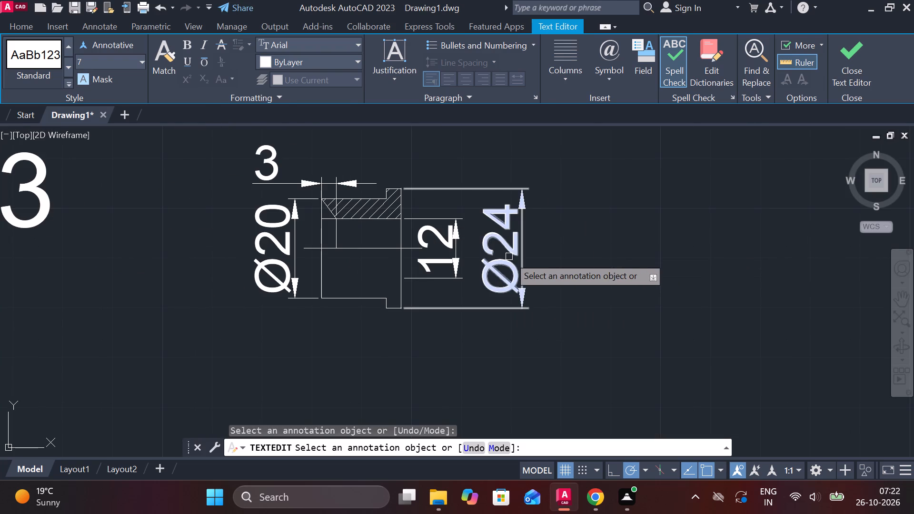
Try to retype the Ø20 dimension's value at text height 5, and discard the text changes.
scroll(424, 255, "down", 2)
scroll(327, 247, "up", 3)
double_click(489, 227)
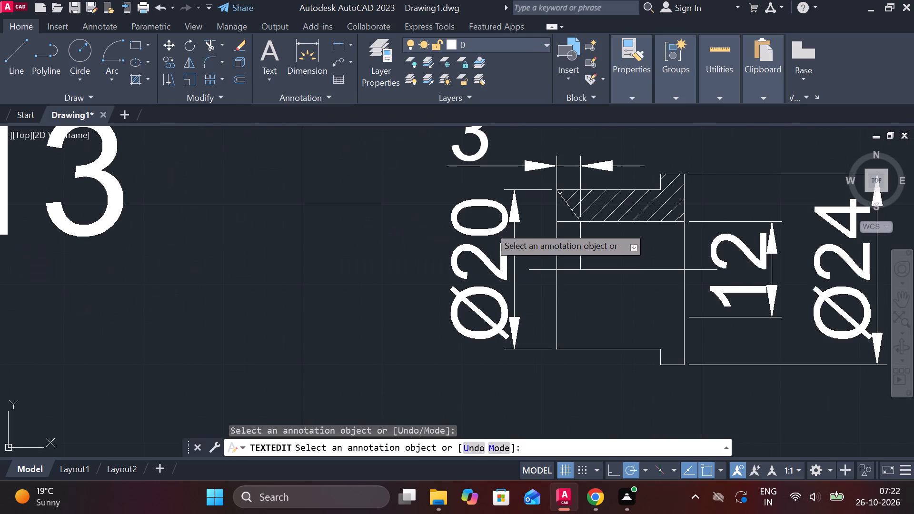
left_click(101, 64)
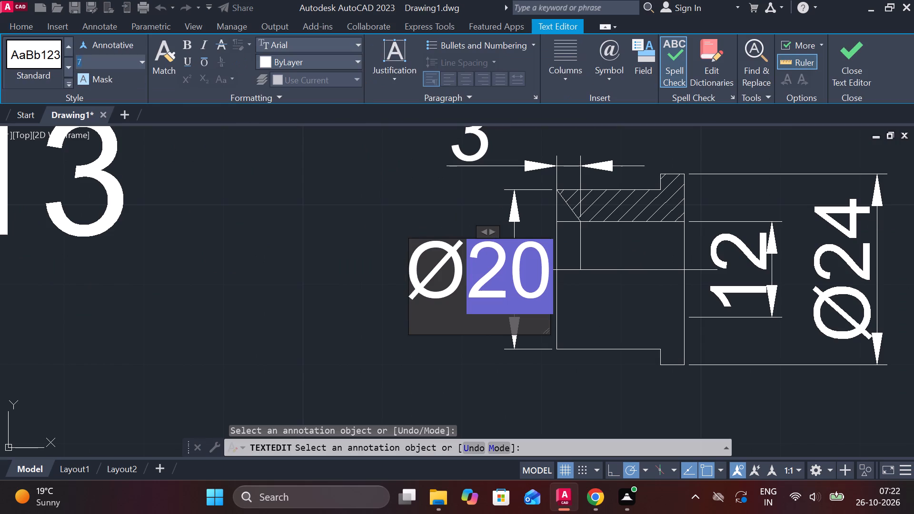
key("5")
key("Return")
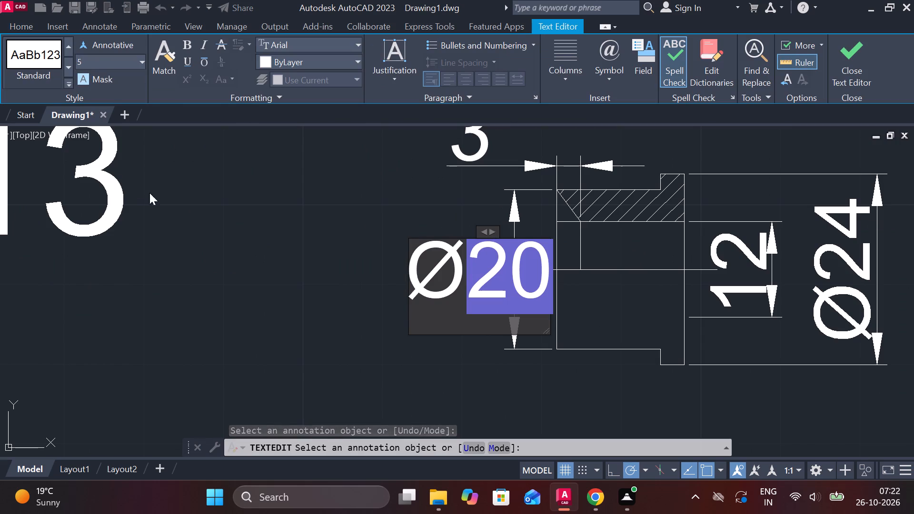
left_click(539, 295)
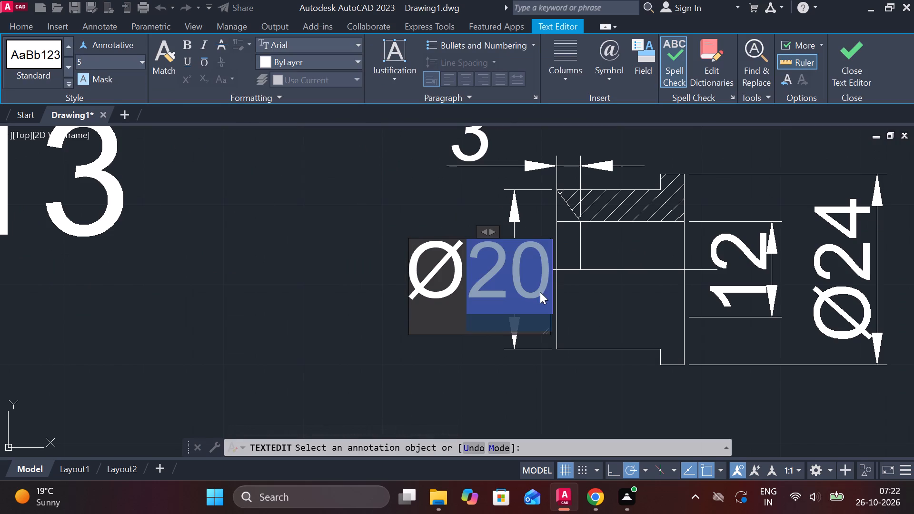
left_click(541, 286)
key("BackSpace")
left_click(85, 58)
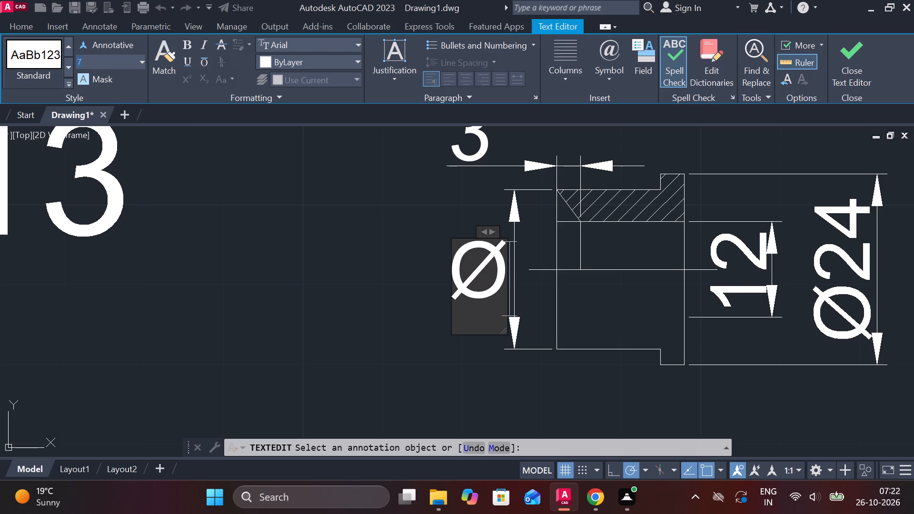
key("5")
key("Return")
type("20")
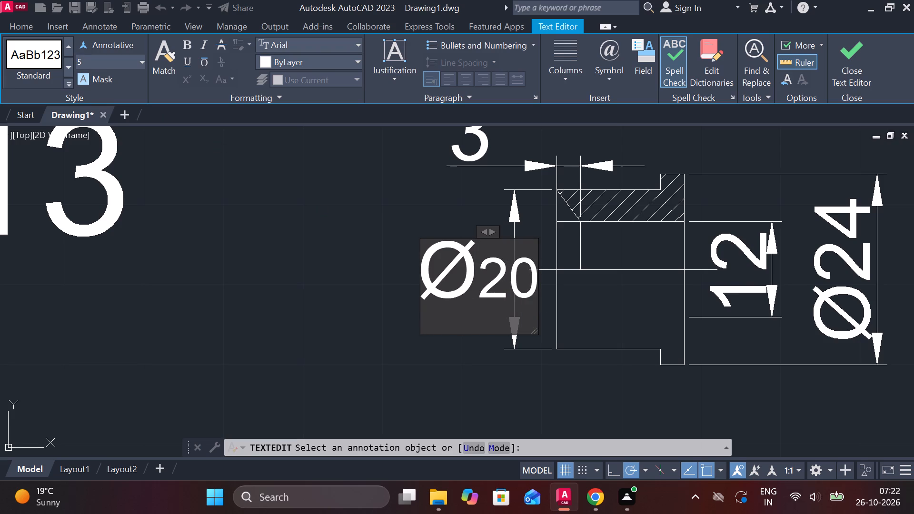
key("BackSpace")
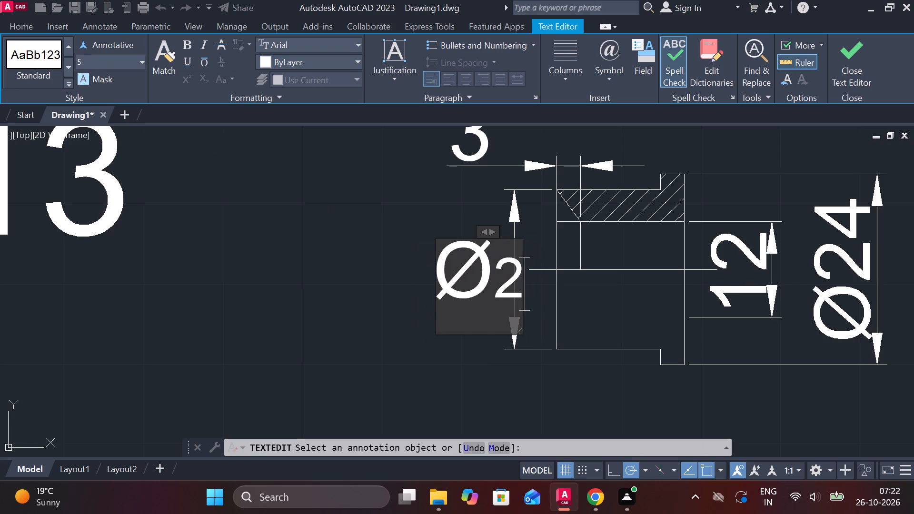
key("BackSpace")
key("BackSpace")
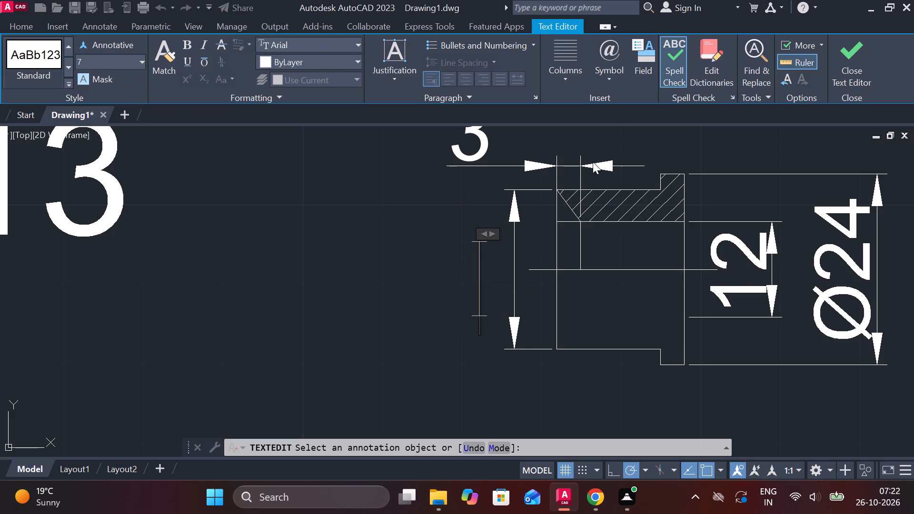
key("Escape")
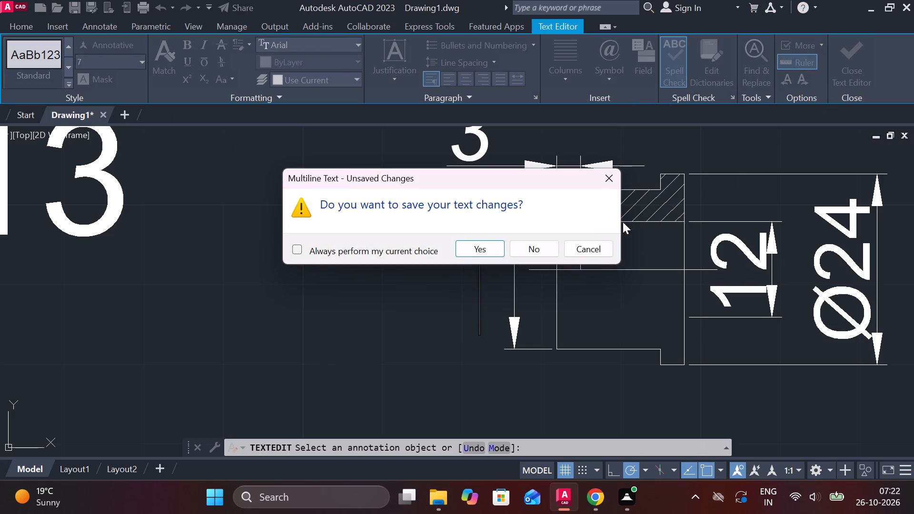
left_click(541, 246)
Dimension the length of the hatched flanged part's lower body edge up to the flange, placing the dimension below the part.
scroll(519, 286, "down", 1)
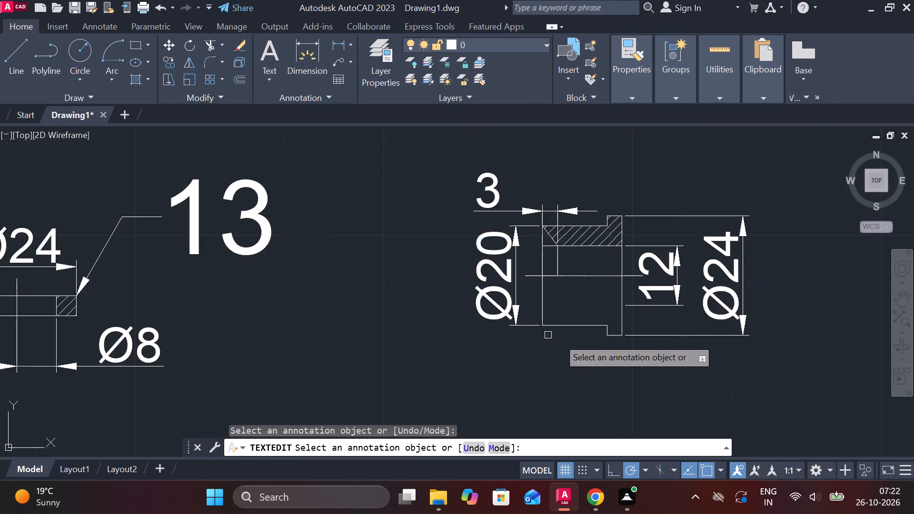
scroll(569, 340, "down", 2)
scroll(591, 341, "up", 1)
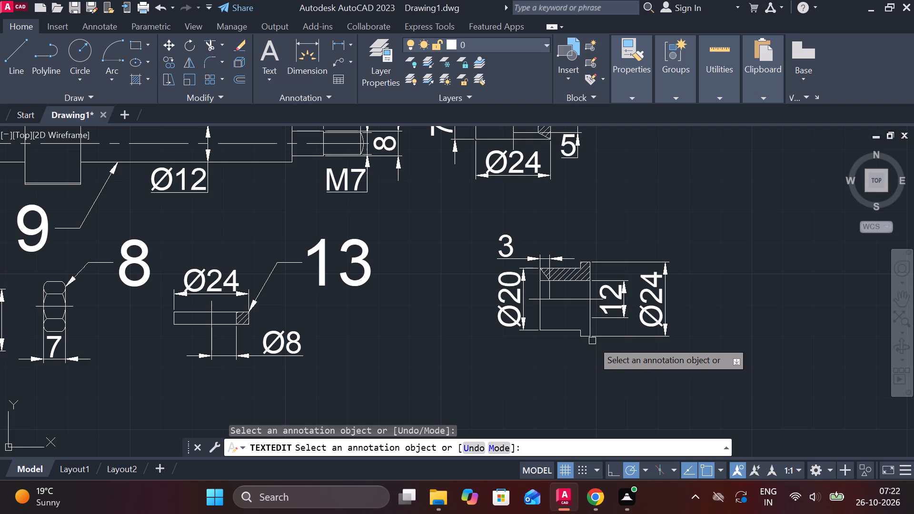
left_click(336, 42)
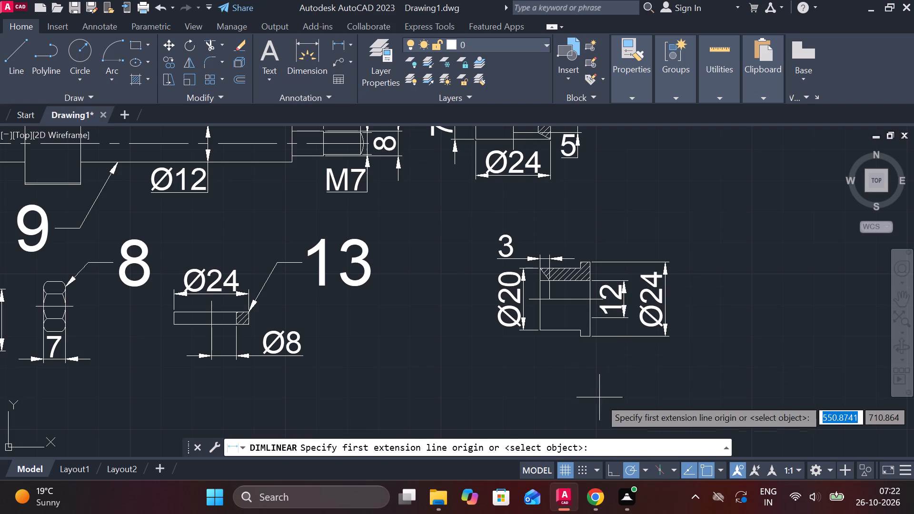
scroll(576, 361, "up", 2)
left_click(482, 290)
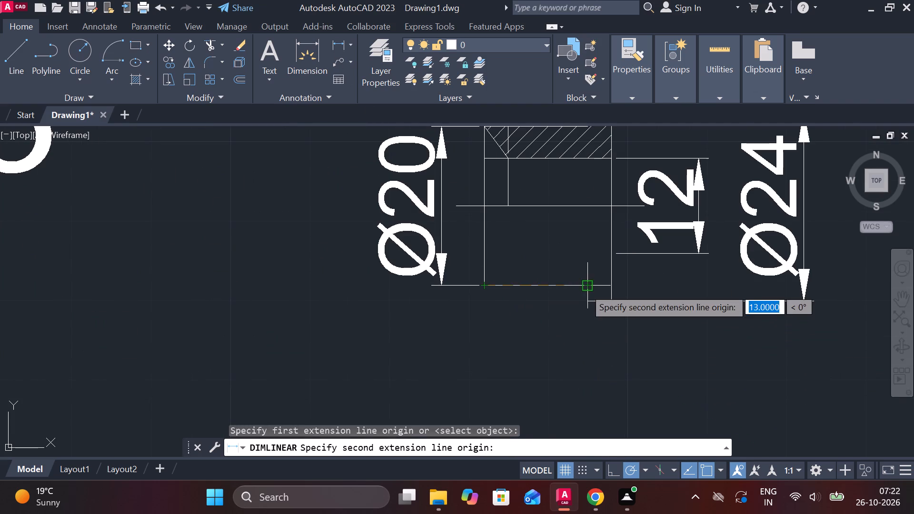
left_click(584, 288)
left_click(552, 365)
Dimension the flanged part's overall length, flange included, placing the dimension below the body-length dimension.
key("space")
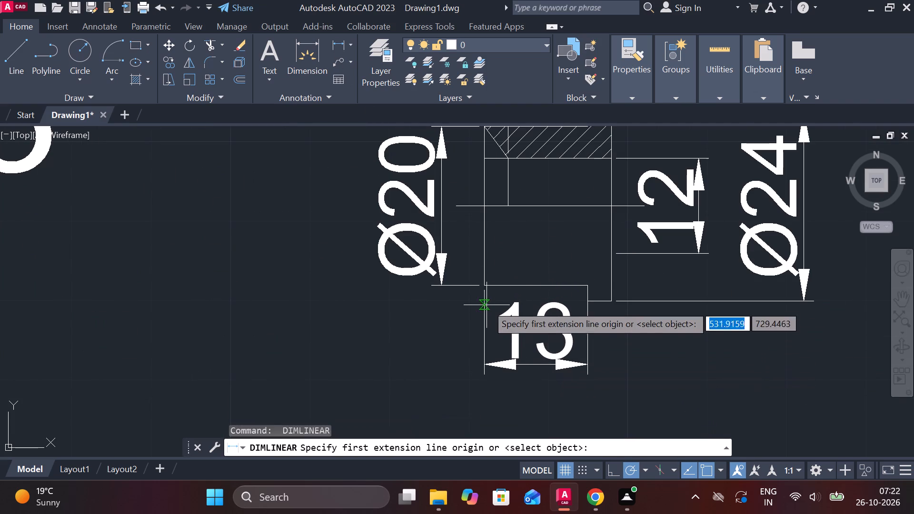
left_click(486, 292)
left_click(618, 300)
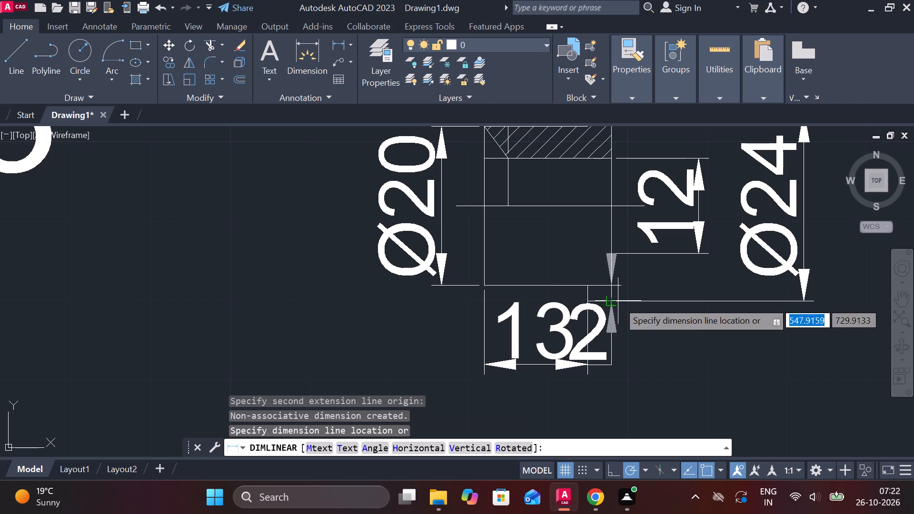
middle_click_drag(580, 392, 565, 312)
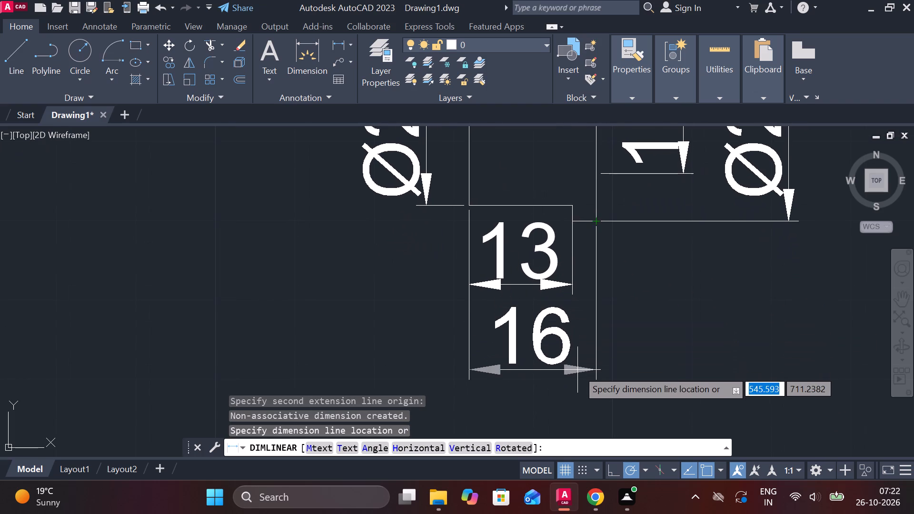
left_click(577, 370)
Label the flanged part with a multileader from the flange's top corner, reading 6 at text height 15.
scroll(638, 360, "down", 2)
middle_click_drag(661, 353, 659, 353)
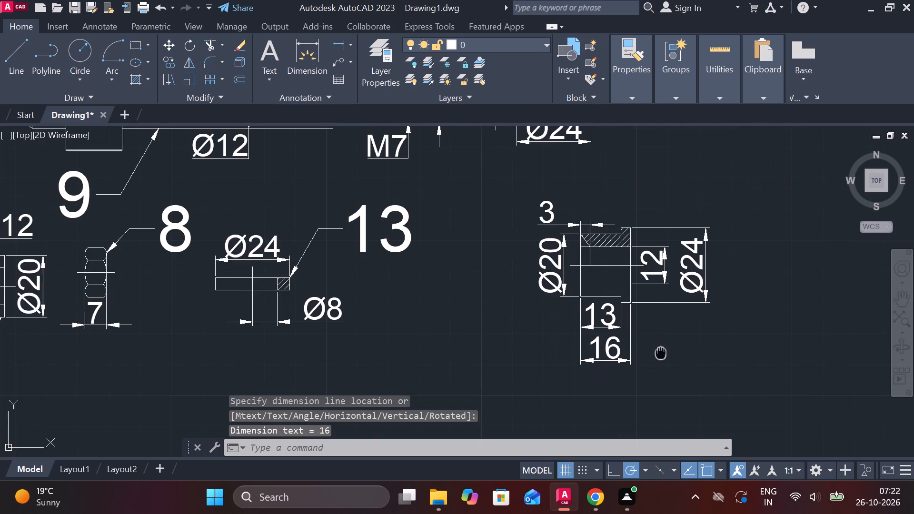
middle_click_drag(659, 353, 538, 339)
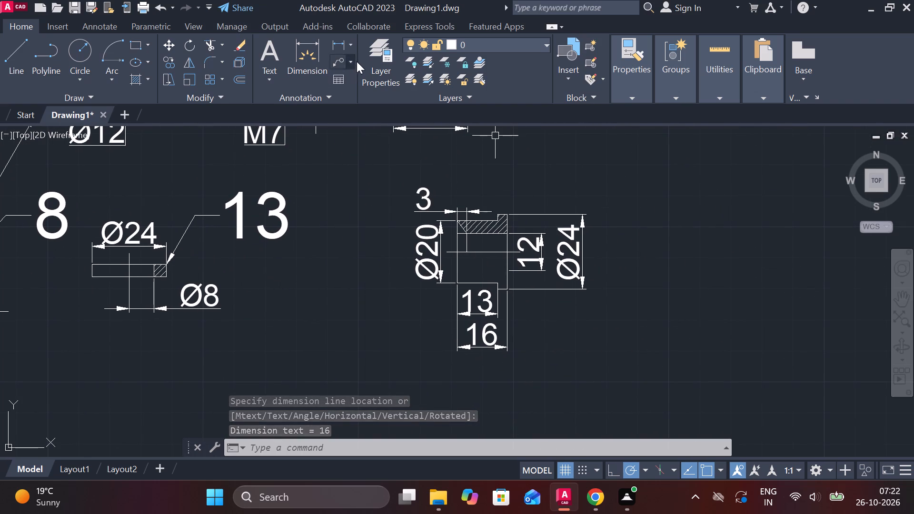
left_click(340, 60)
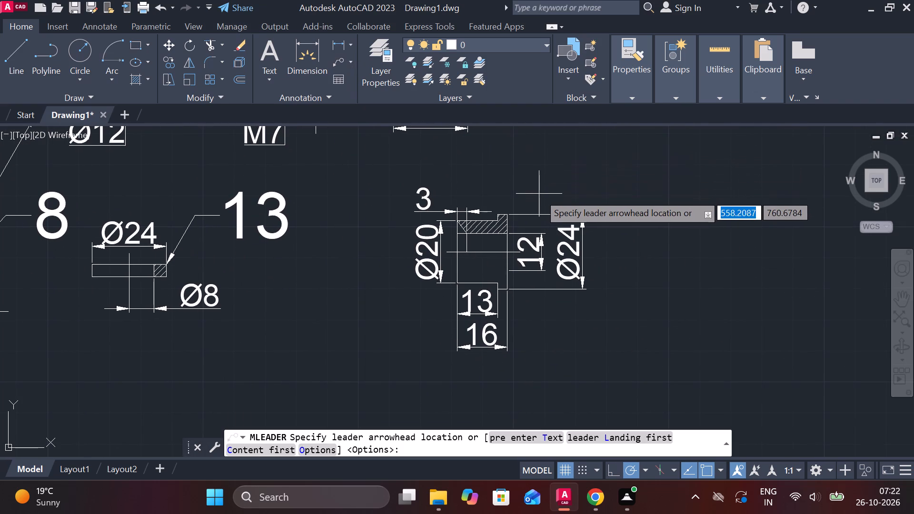
scroll(547, 165, "up", 1)
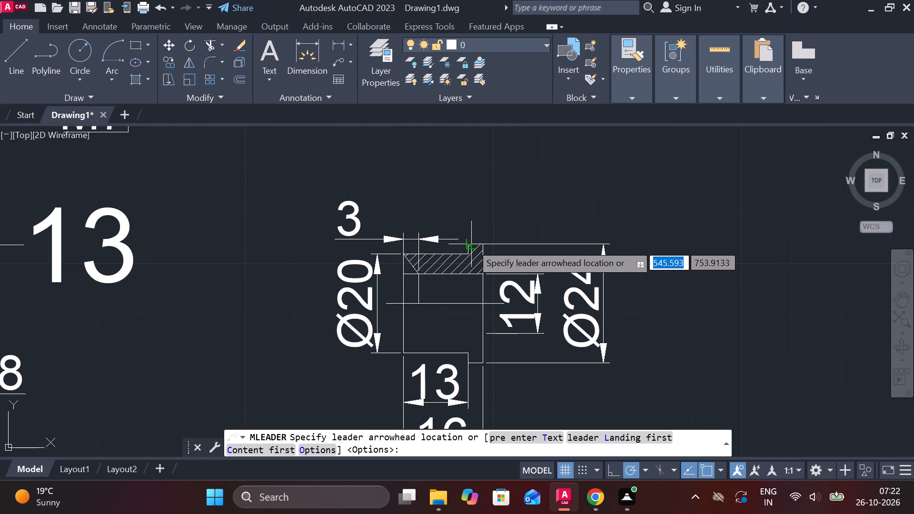
left_click(471, 244)
left_click(507, 178)
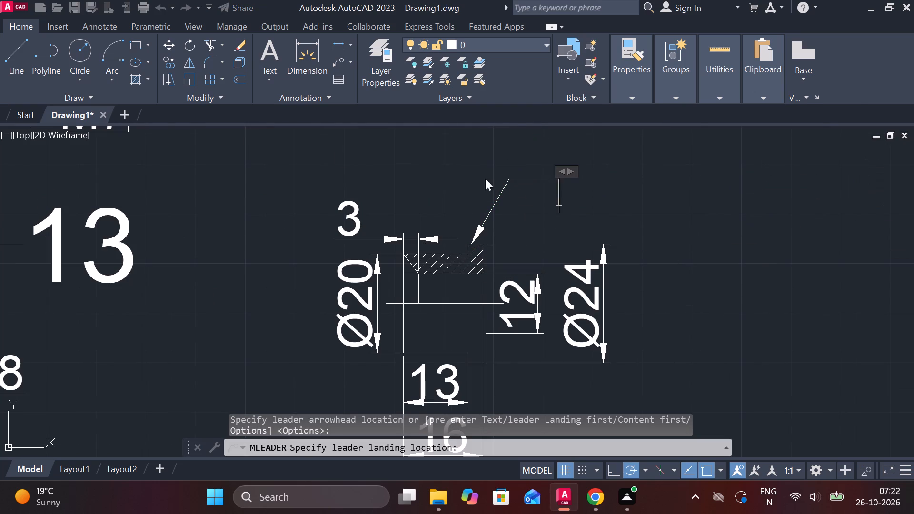
left_click(122, 59)
type("15")
key("Return")
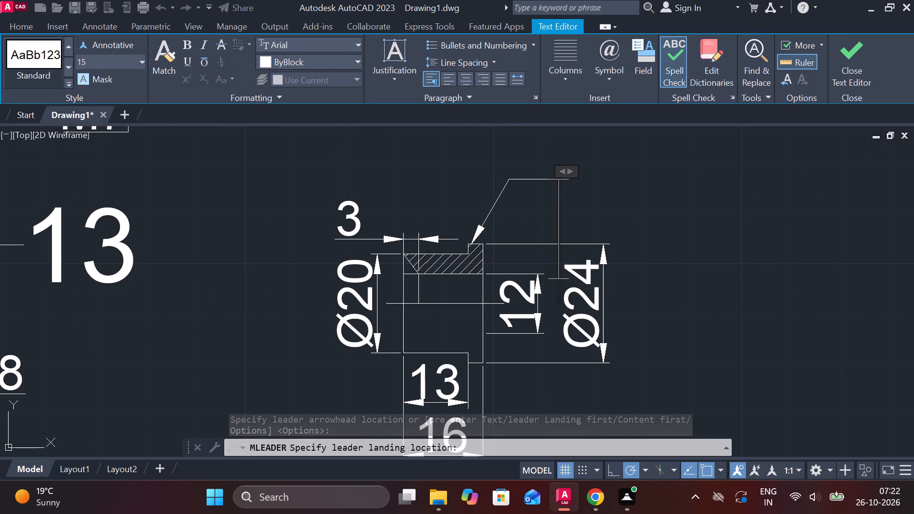
key("6")
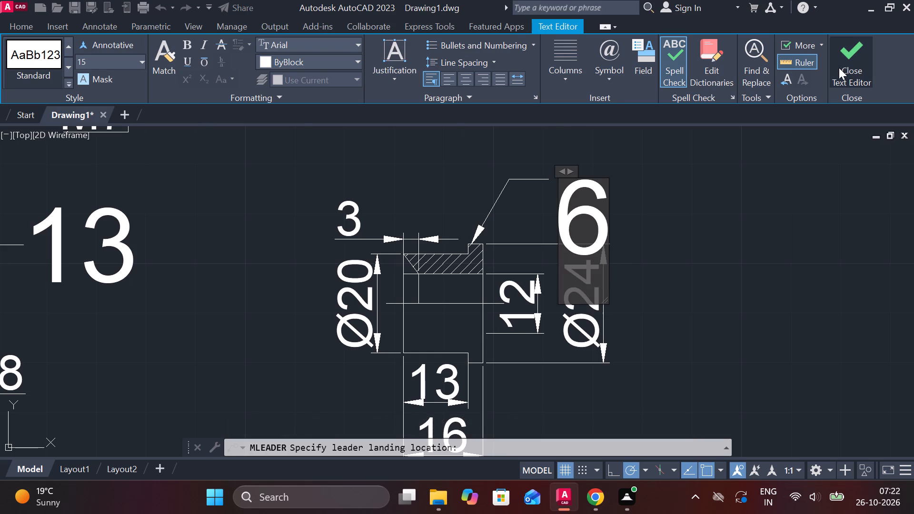
left_click(839, 68)
Move part 6 with all its dimensions and label horizontally about 32 units left, beneath part 12.
scroll(596, 183, "down", 3)
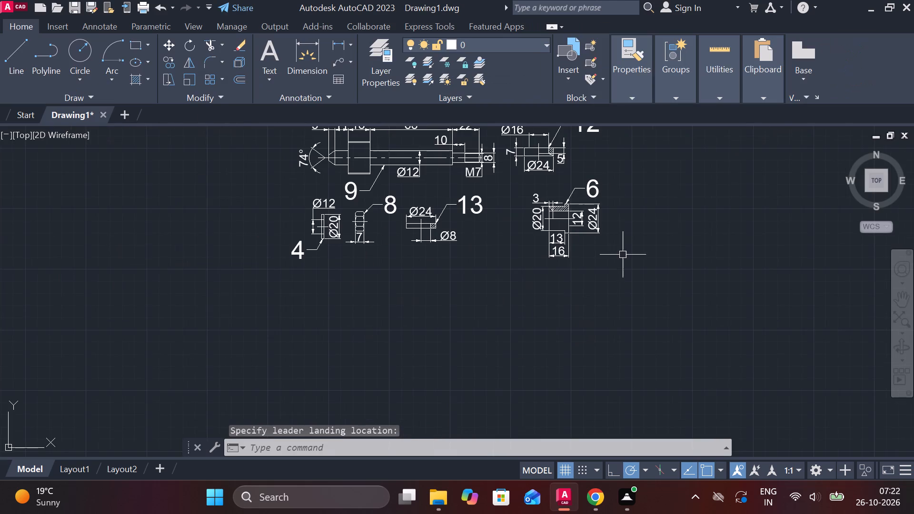
middle_click_drag(617, 249, 548, 310)
left_click_drag(583, 341, 549, 309)
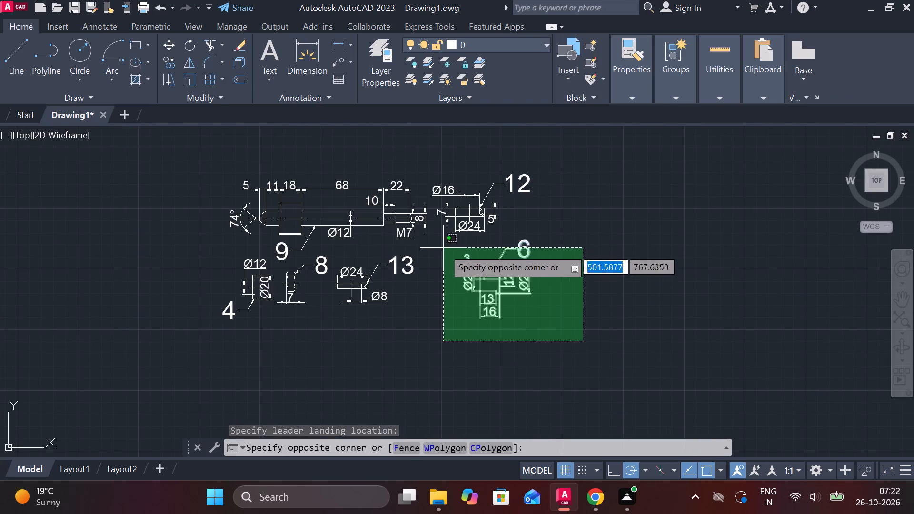
left_click(443, 248)
key("m")
key("Return")
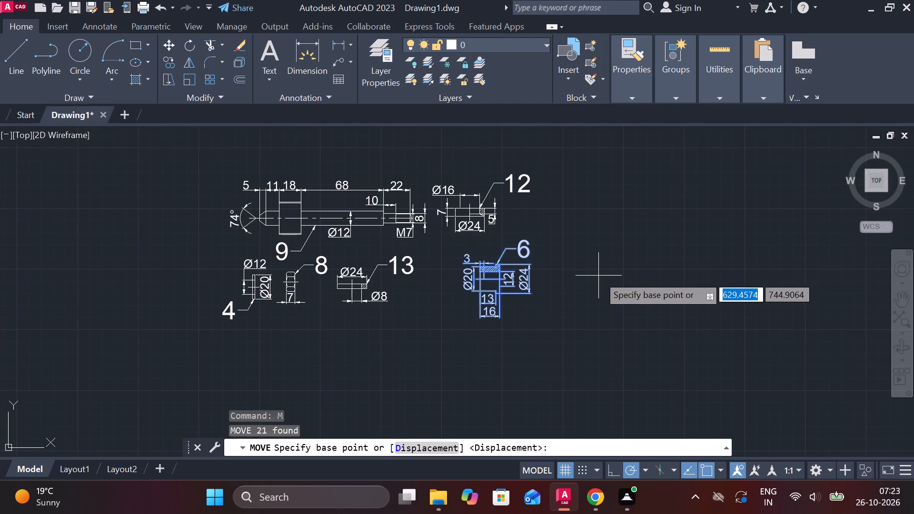
left_click(598, 276)
scroll(655, 209, "up", 1)
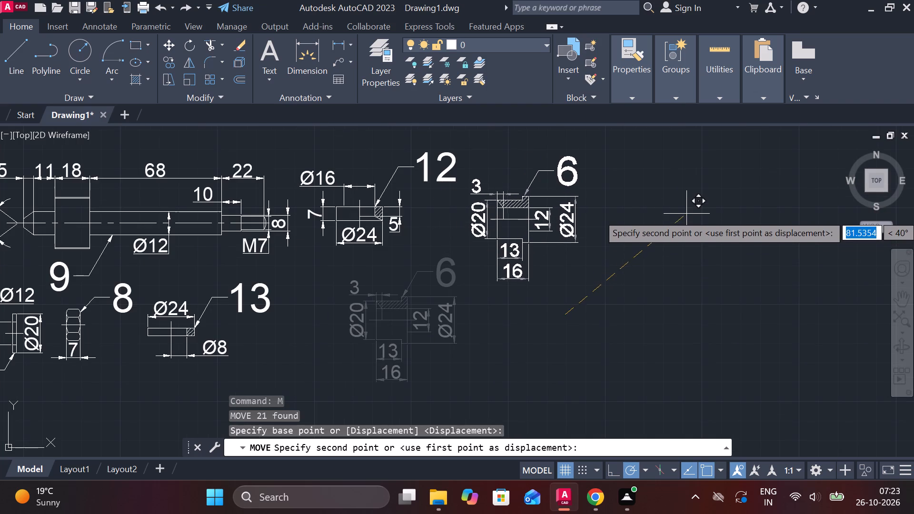
left_click(502, 308)
Draw a circle of diameter 10 in the empty space to the right of part 12.
scroll(566, 305, "down", 1)
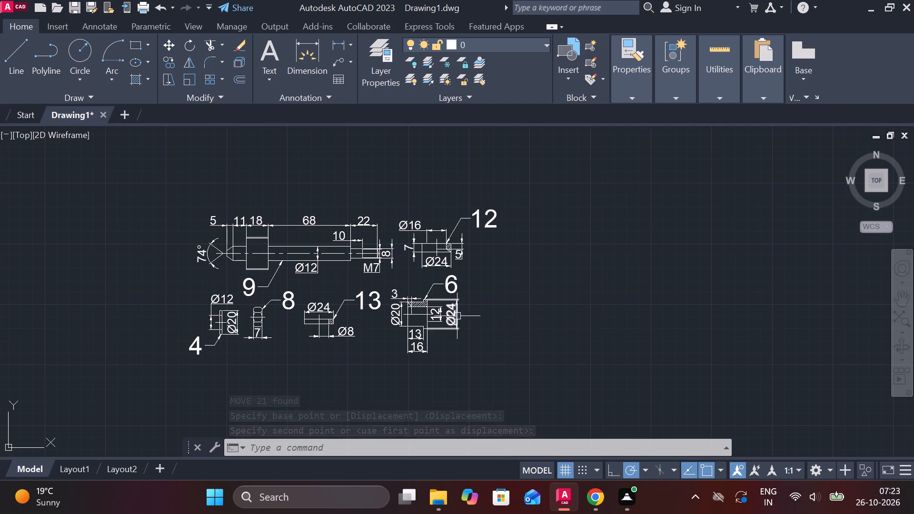
scroll(458, 322, "up", 1)
middle_click_drag(465, 330, 530, 272)
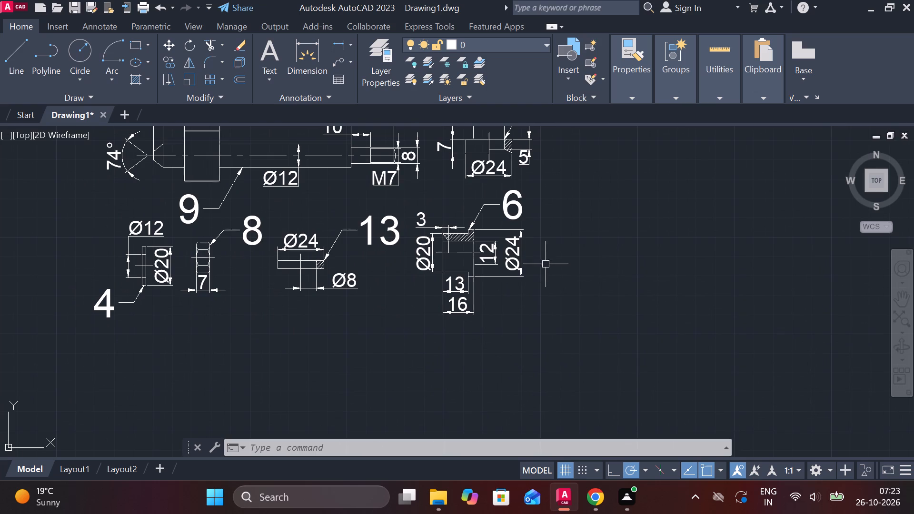
middle_click_drag(553, 242, 496, 297)
type("C")
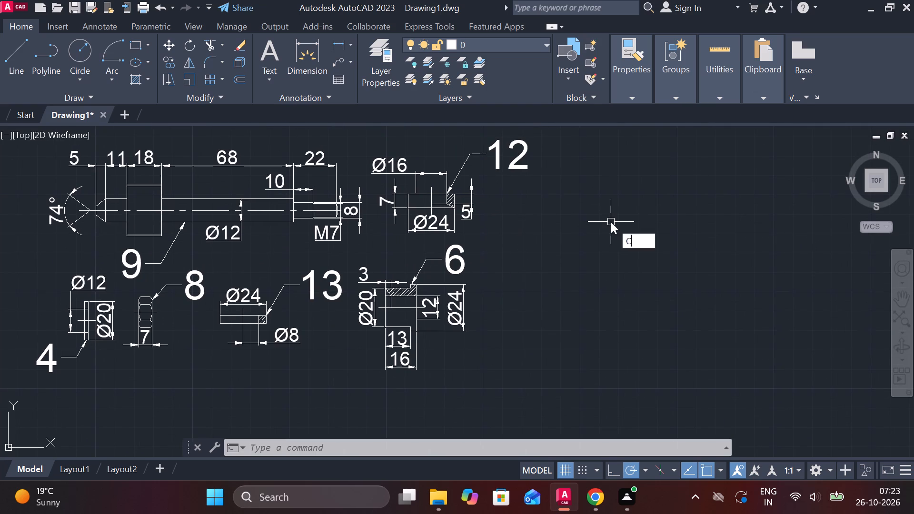
key("space")
left_click(550, 220)
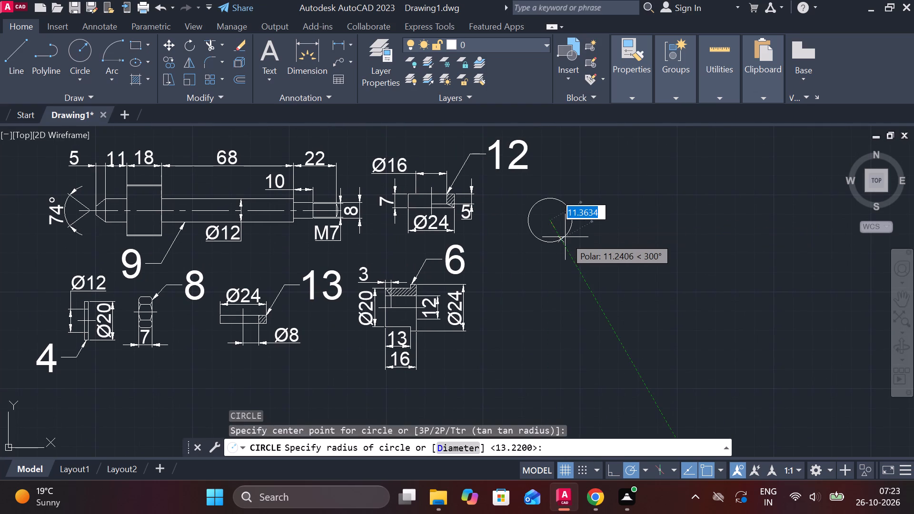
key("d")
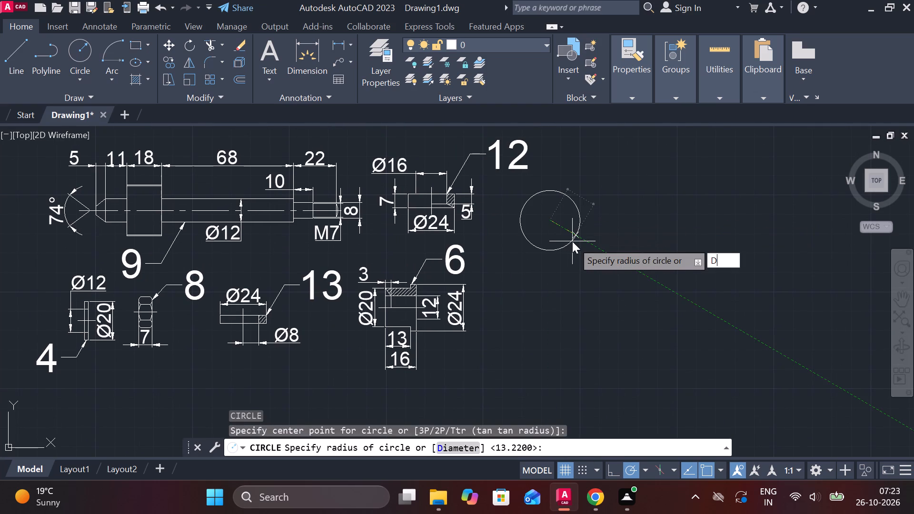
key("space")
type("10")
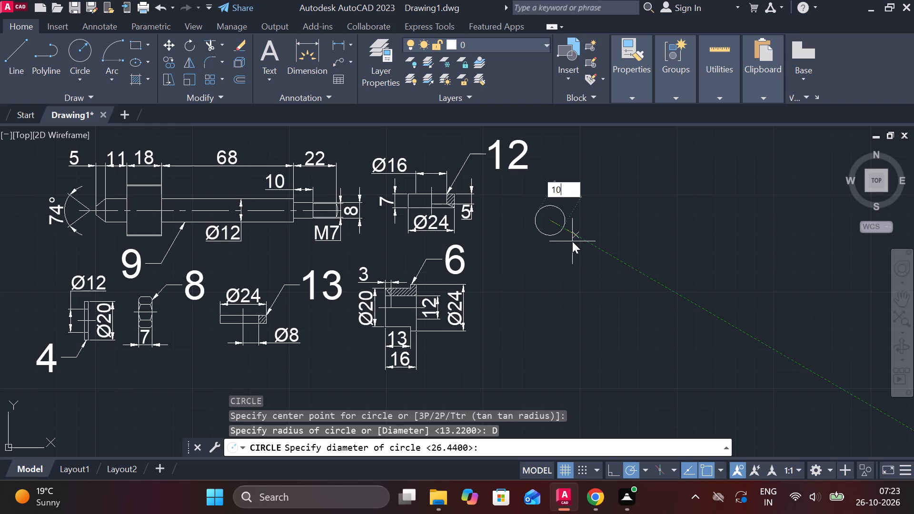
key("Return")
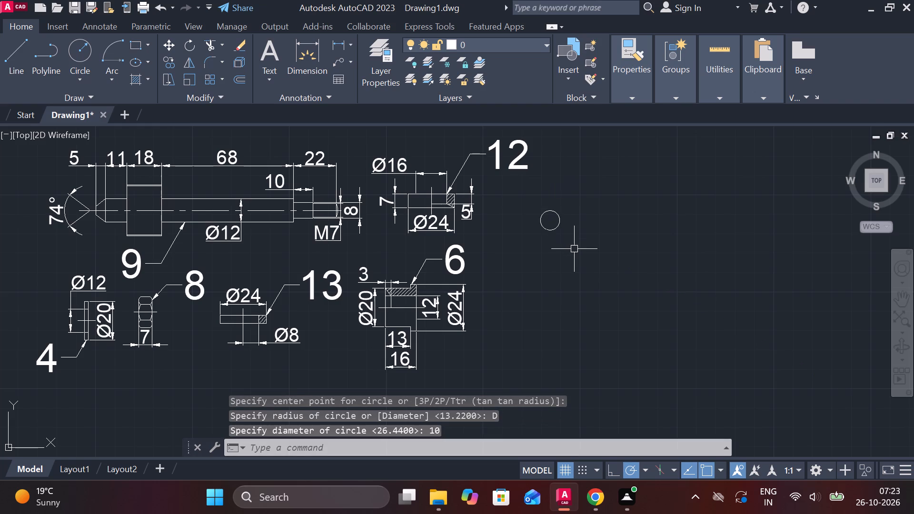
Select the new diameter 10 circle beside part 12.
middle_click_drag(575, 250, 479, 253)
left_click_drag(492, 253, 483, 242)
left_click(430, 199)
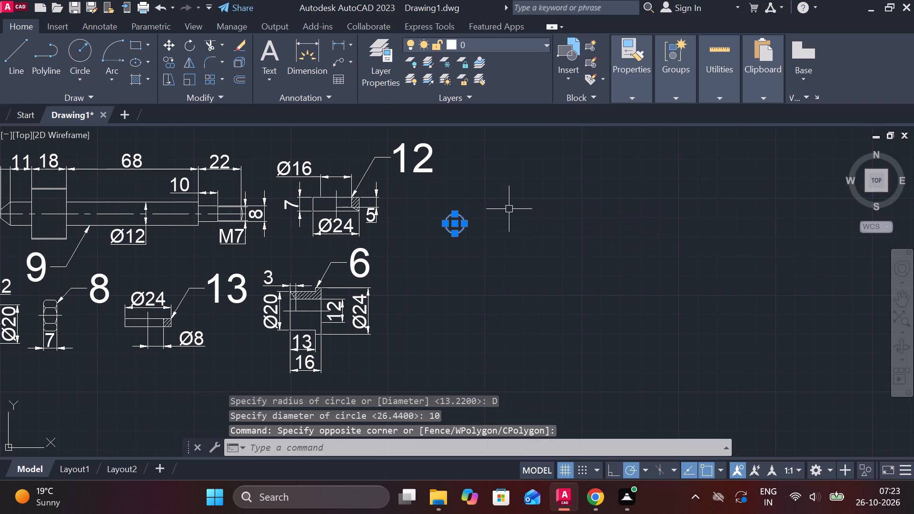
scroll(493, 217, "up", 1)
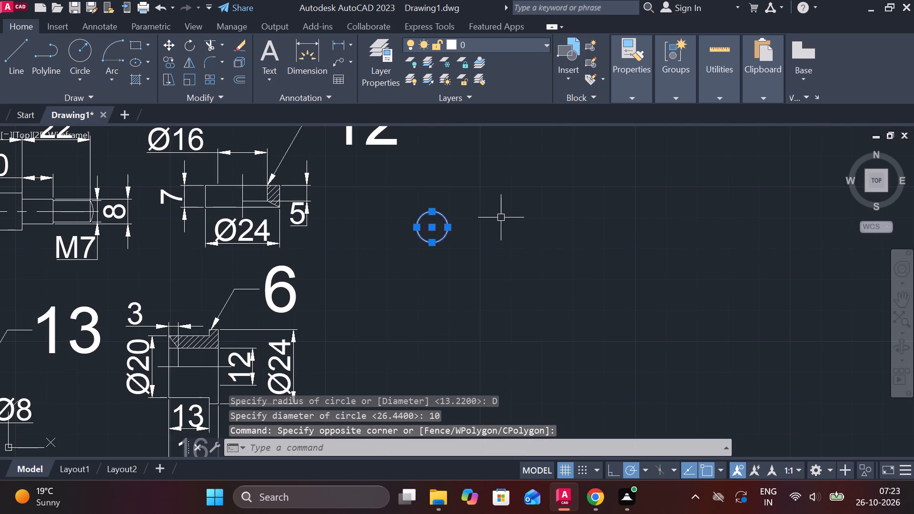
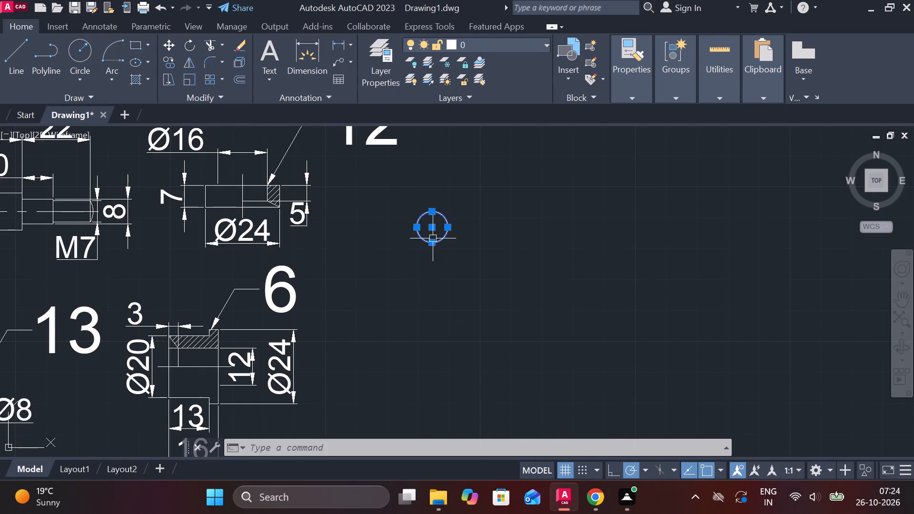
Erase the selected diameter 10 circle beside part 12.
scroll(432, 235, "up", 2)
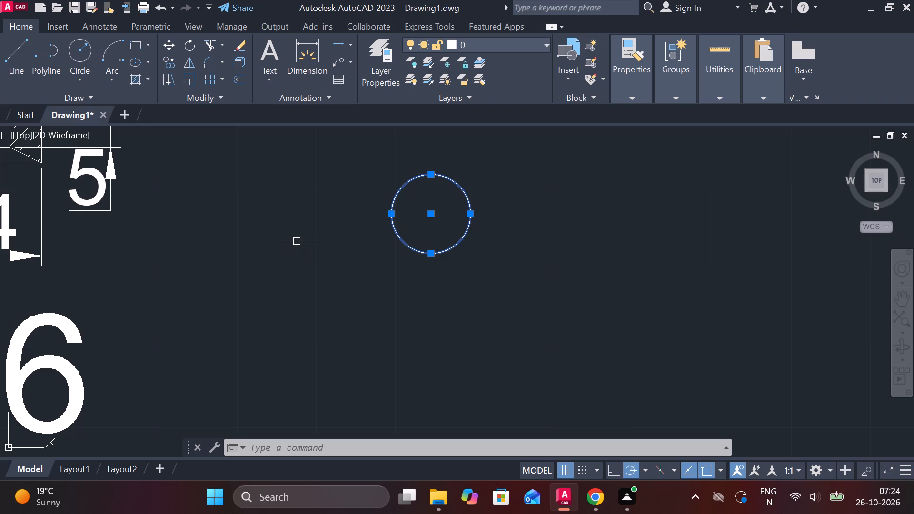
scroll(494, 291, "down", 2)
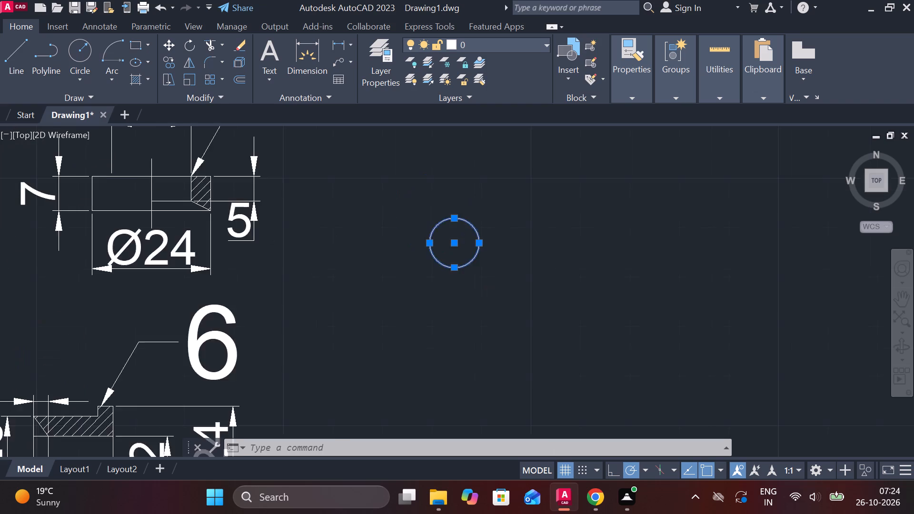
type("E")
key("space")
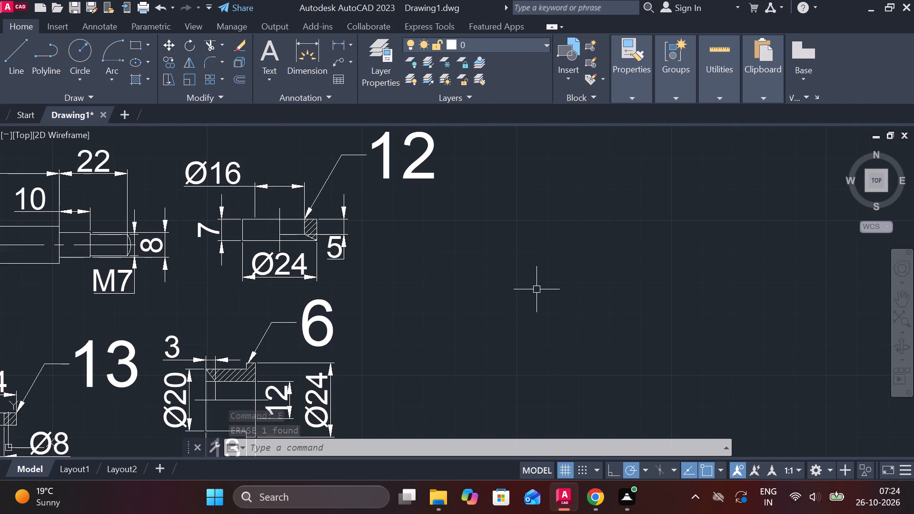
Draw a closed rectangle of lines, 22 wide and 38 high, in the empty space to the right of part 12.
middle_click_drag(512, 299, 484, 317)
key("l")
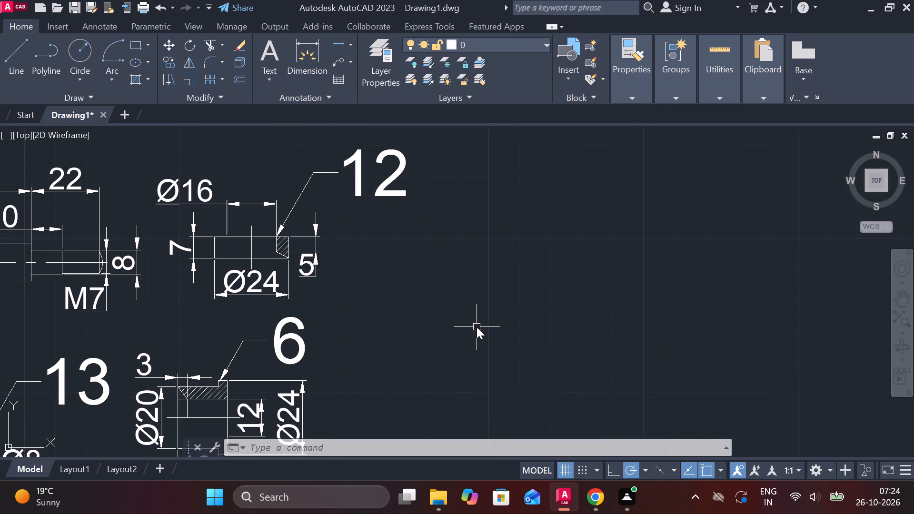
key("Return")
left_click(530, 219)
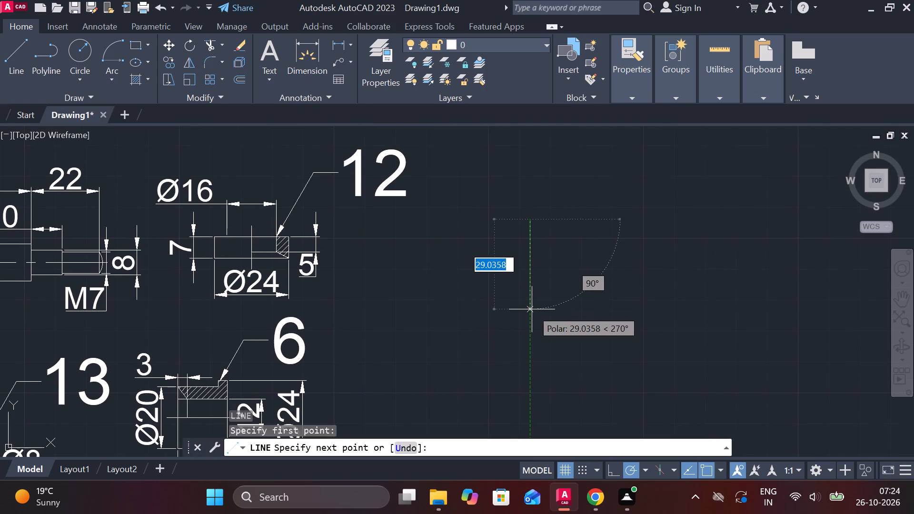
type("38")
key("space")
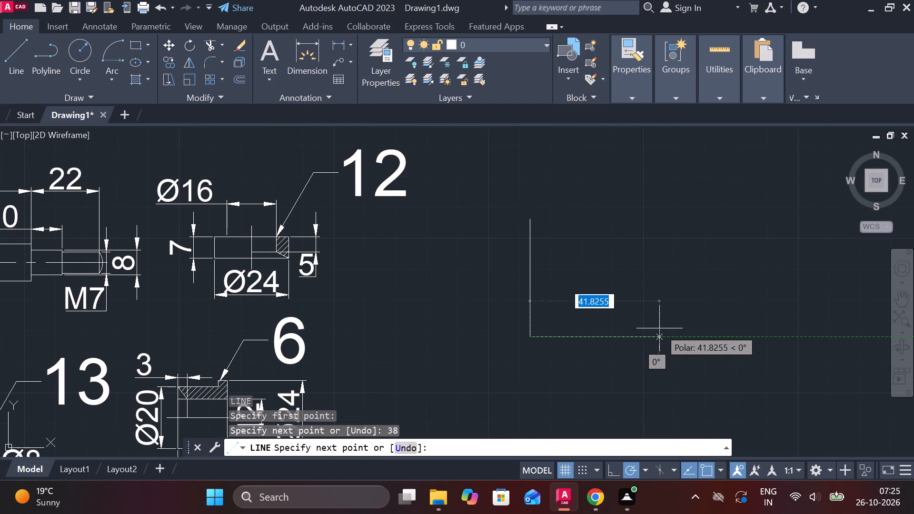
type("22")
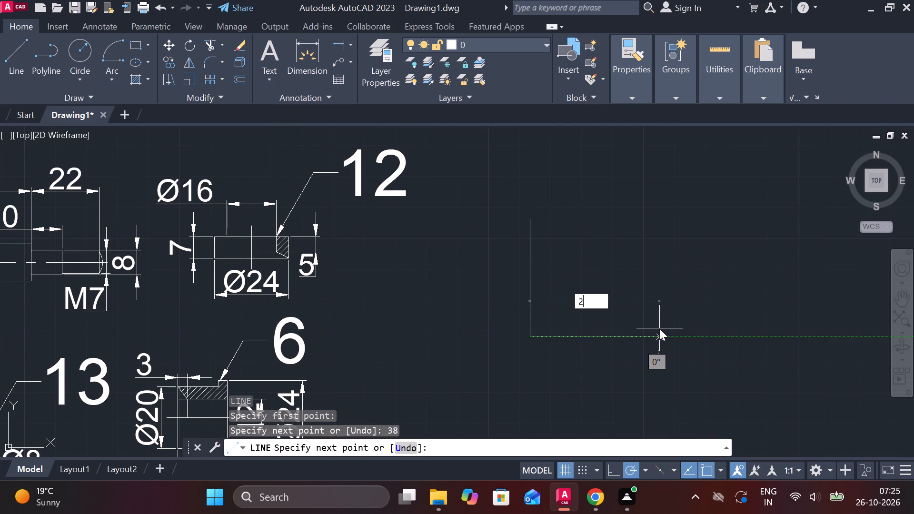
key("space")
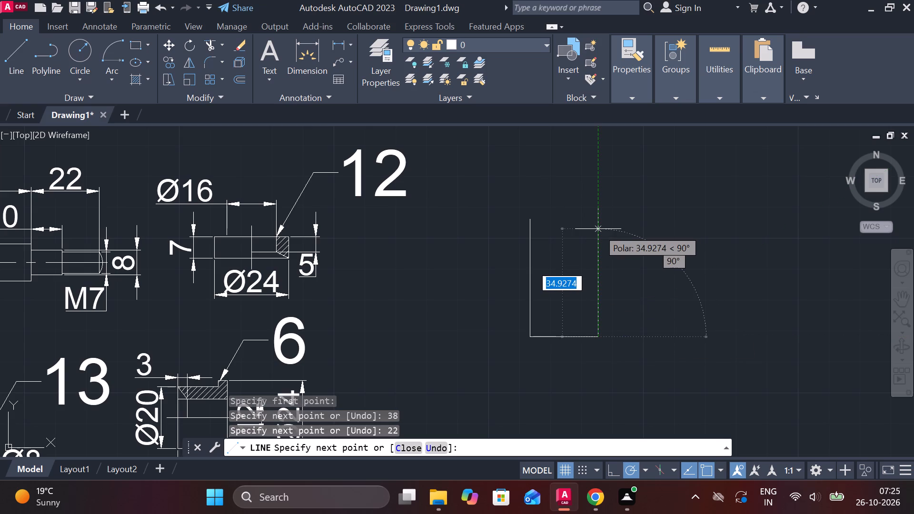
type("38")
key("Return")
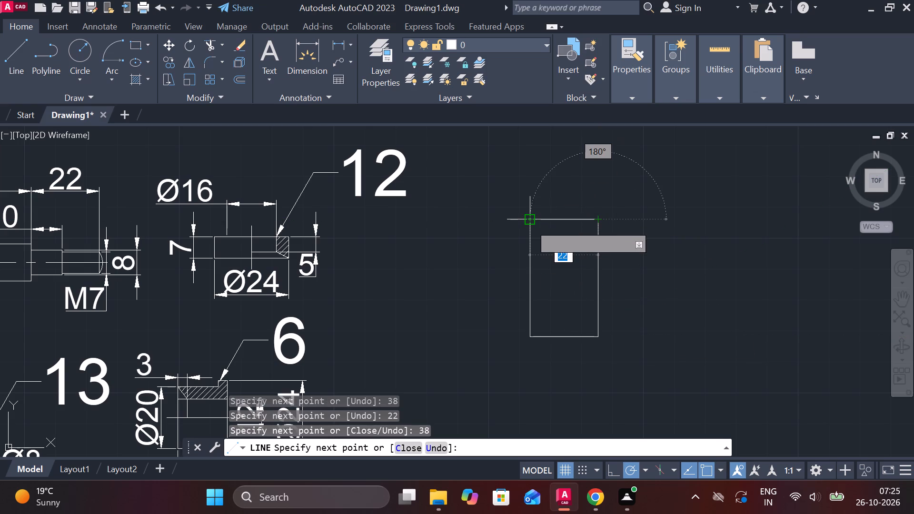
left_click(529, 224)
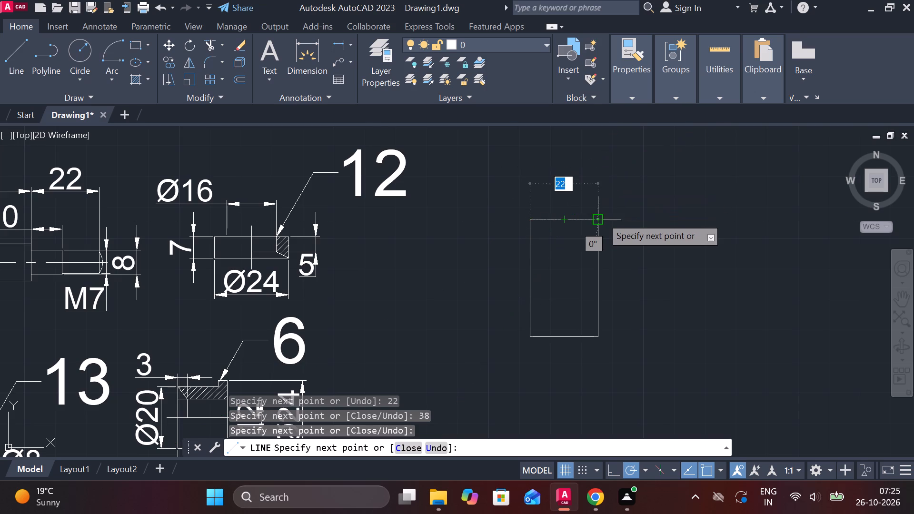
key("Escape")
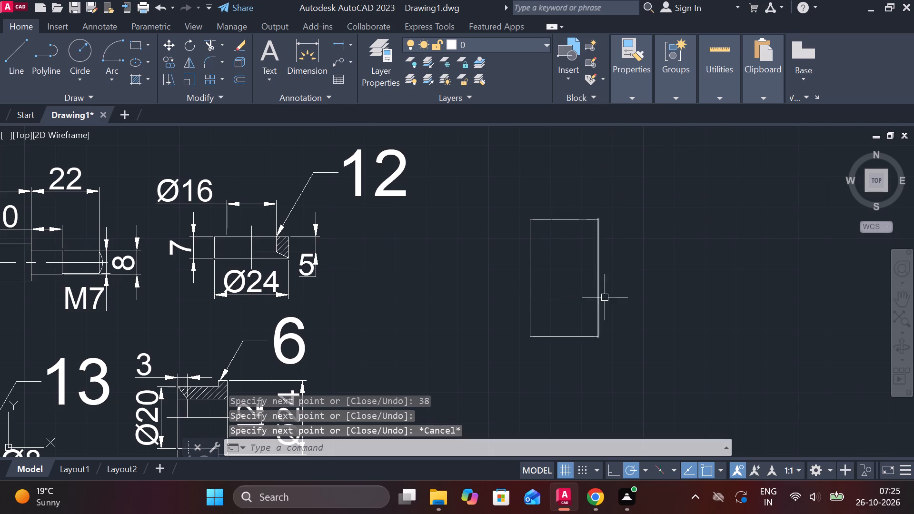
Draw a horizontal centre line across the rectangle between the midpoints of its two vertical sides.
key("l")
key("Return")
left_click(530, 286)
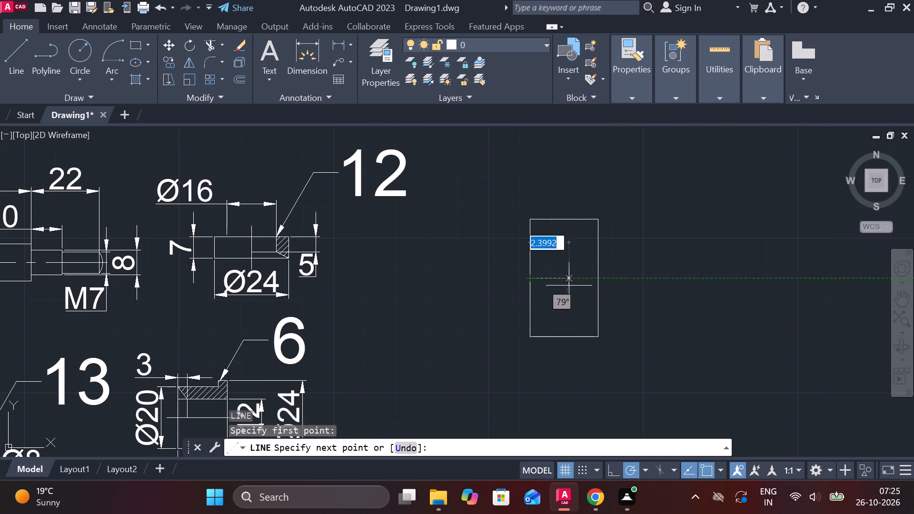
left_click(596, 283)
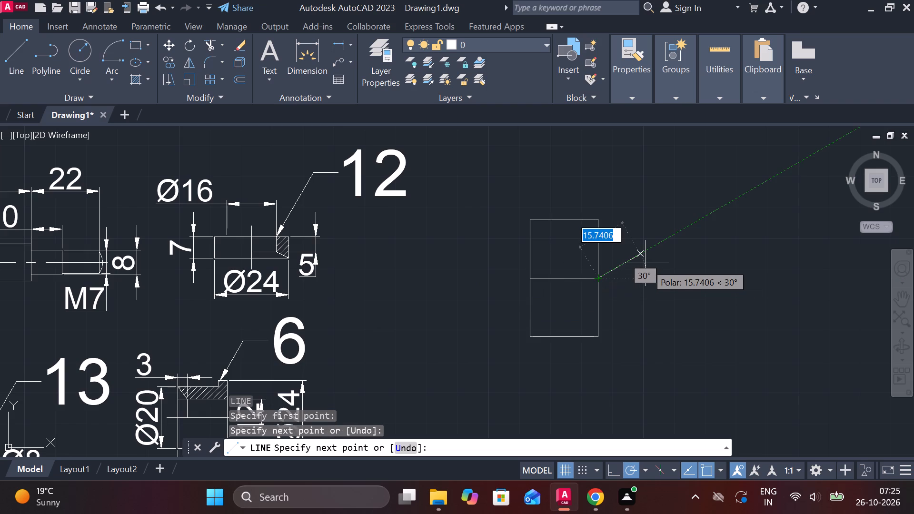
key("Escape")
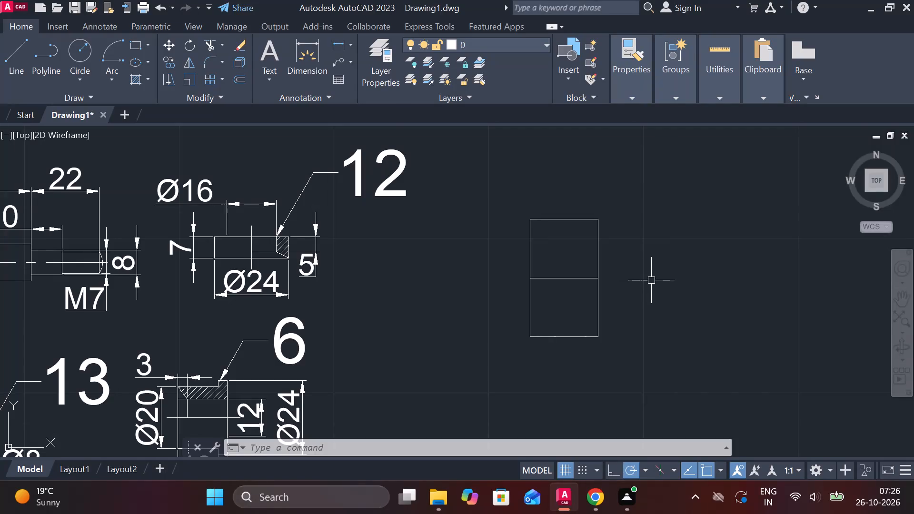
Offset the rectangle's horizontal centre line by 8.5 both above and below.
middle_click_drag(648, 279, 617, 278)
scroll(551, 260, "up", 1)
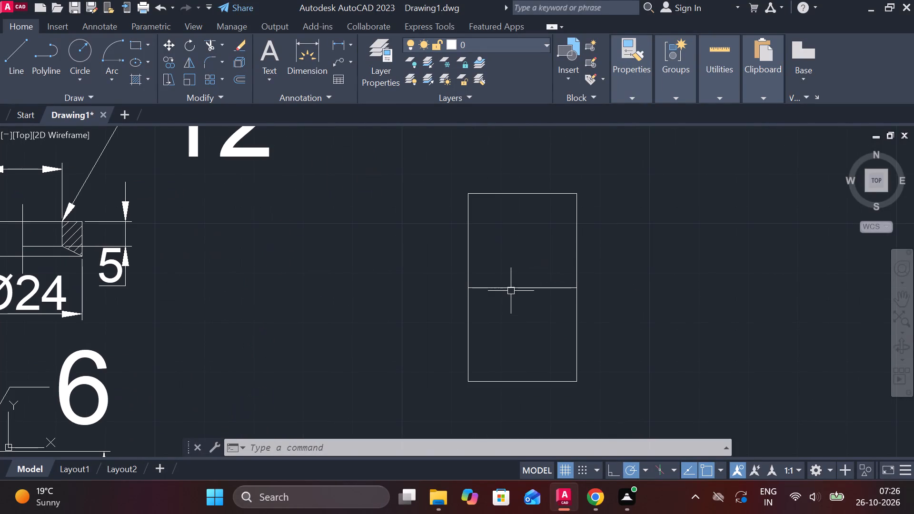
left_click(510, 287)
key("o")
key("Return")
key("Return")
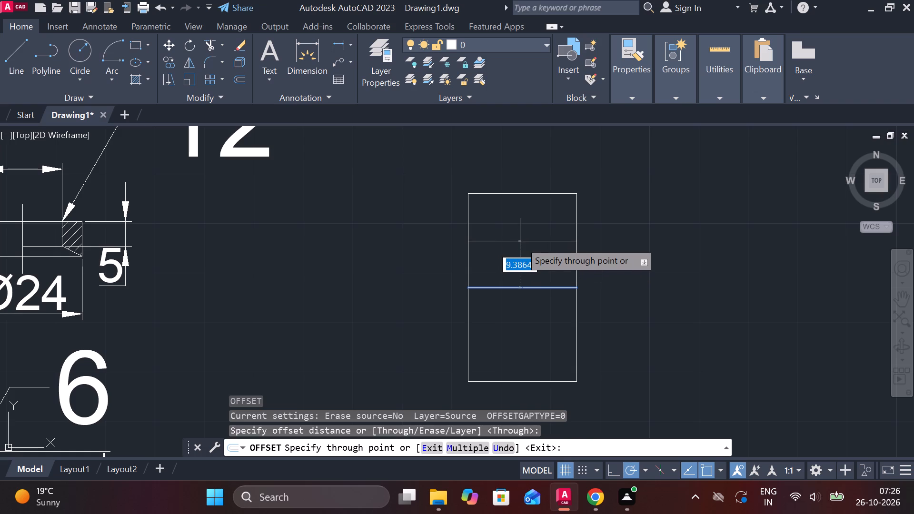
type("8.5")
key("Return")
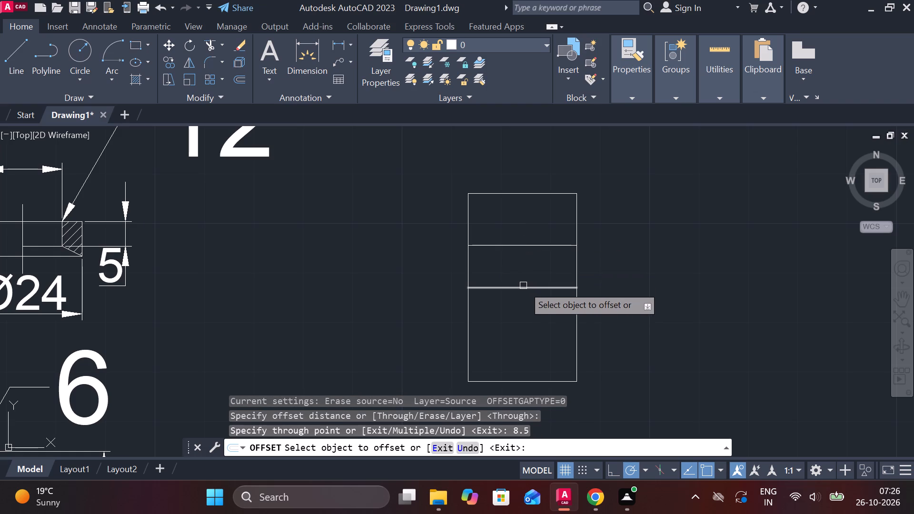
left_click(523, 286)
type("8.5")
key("Return")
middle_click_drag(622, 346, 594, 344)
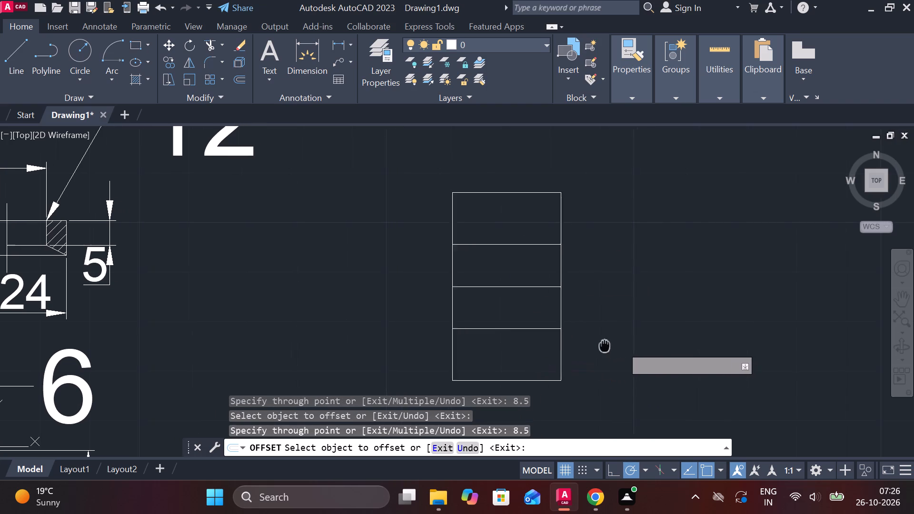
middle_click_drag(594, 344, 571, 332)
key("Escape")
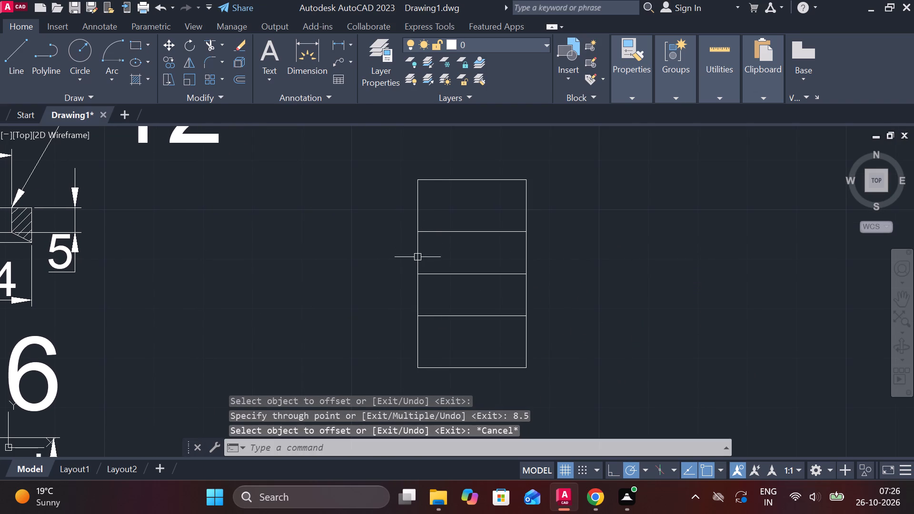
Offset the rectangle's left side inward by 2.
left_click(417, 257)
key("o")
key("Return")
key("Return")
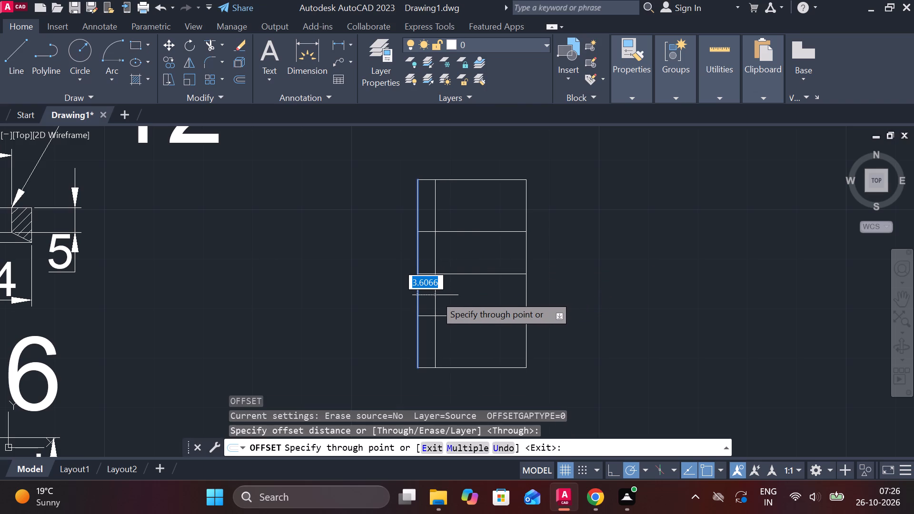
type("2")
key("space")
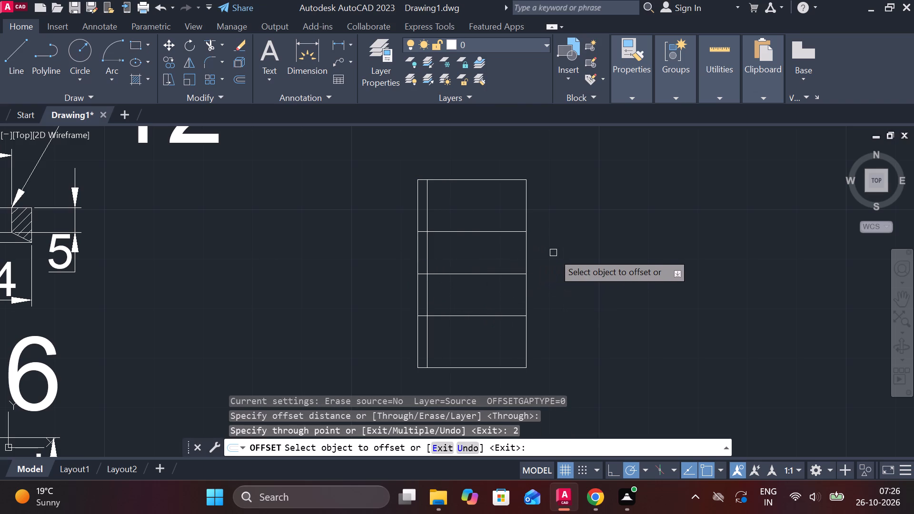
key("Escape")
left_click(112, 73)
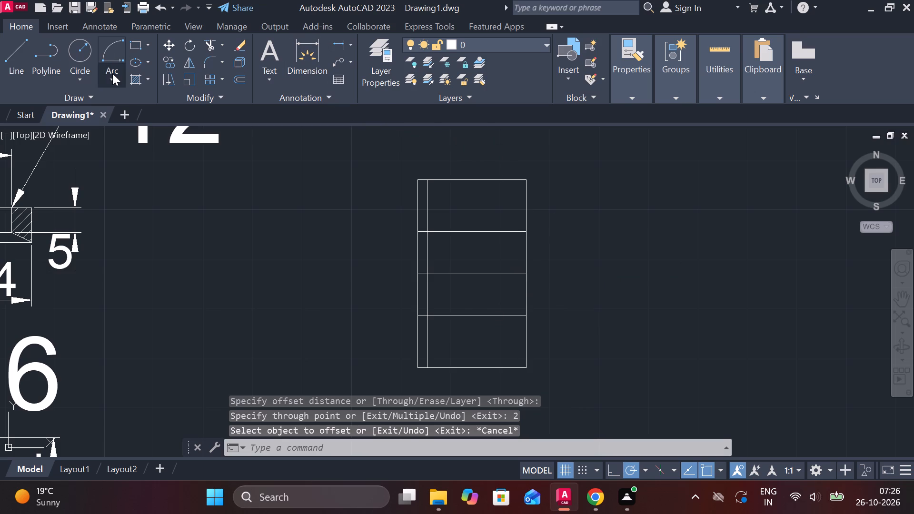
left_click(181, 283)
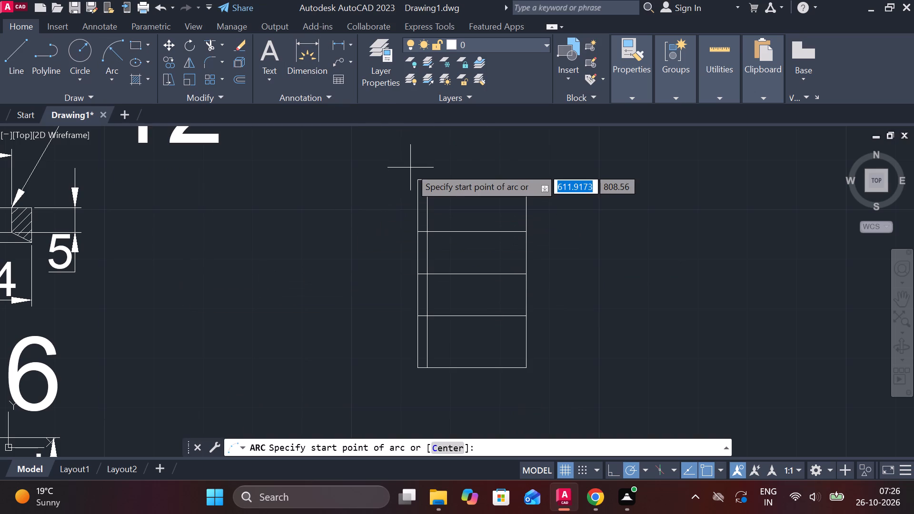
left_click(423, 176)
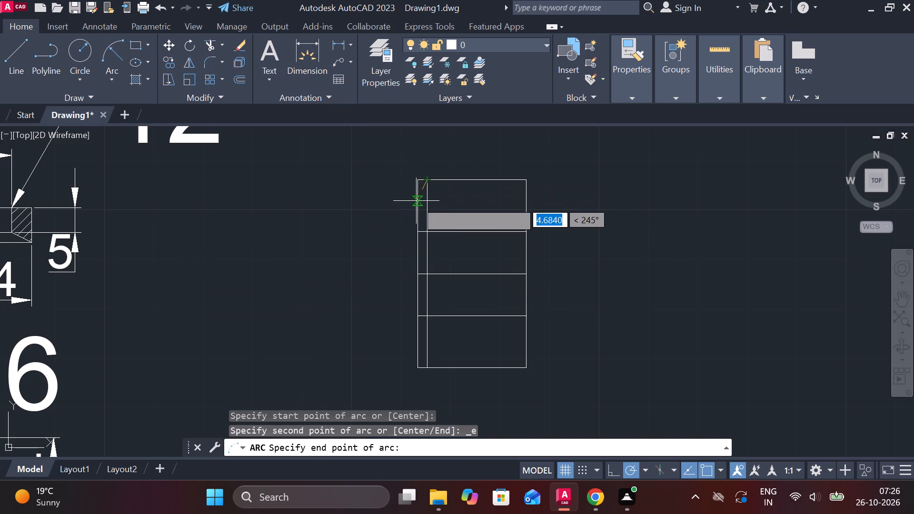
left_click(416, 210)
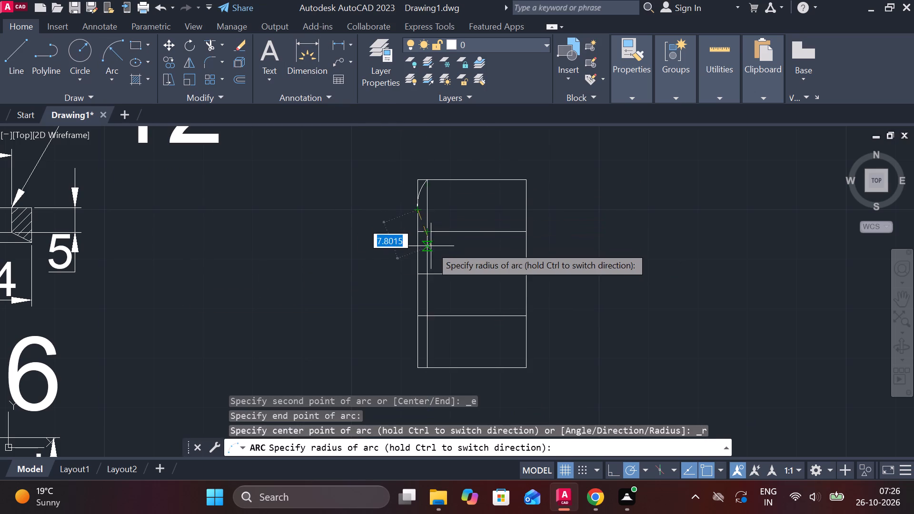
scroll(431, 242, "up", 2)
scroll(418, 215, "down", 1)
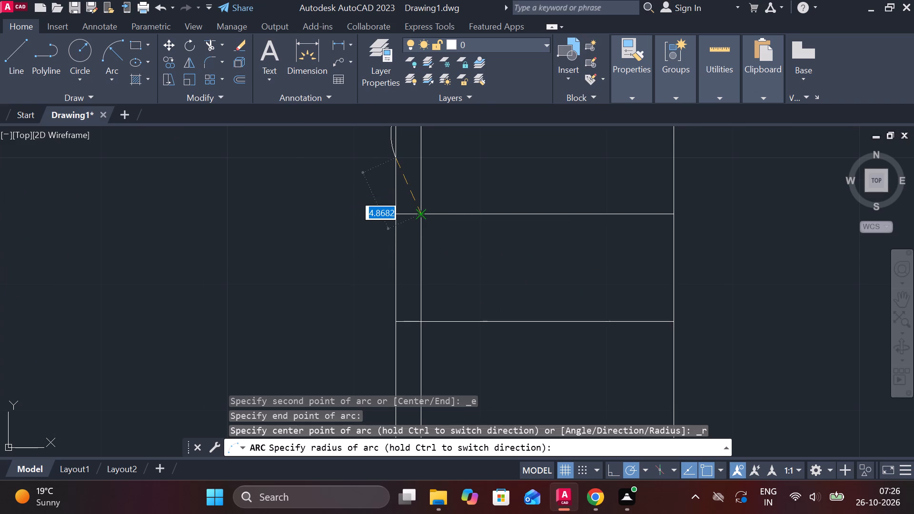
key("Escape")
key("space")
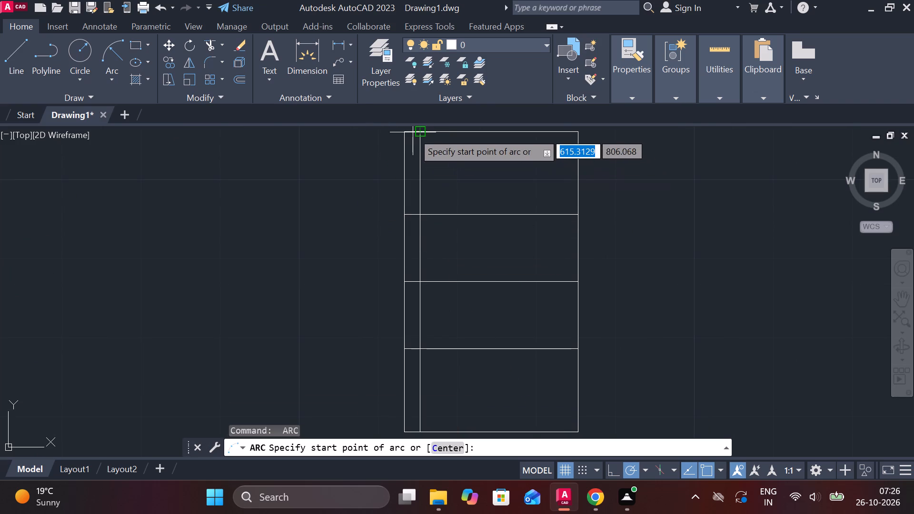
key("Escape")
Draw a three-point arc in the top band, from the inner vertical line's top end, bulging to the left side, down to the upper division line.
scroll(463, 180, "up", 1)
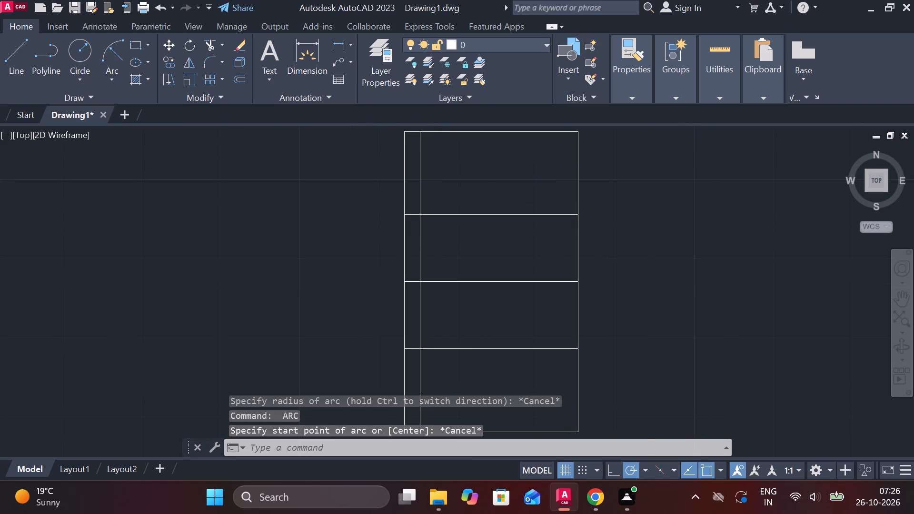
scroll(463, 180, "down", 2)
key("space")
left_click(438, 154)
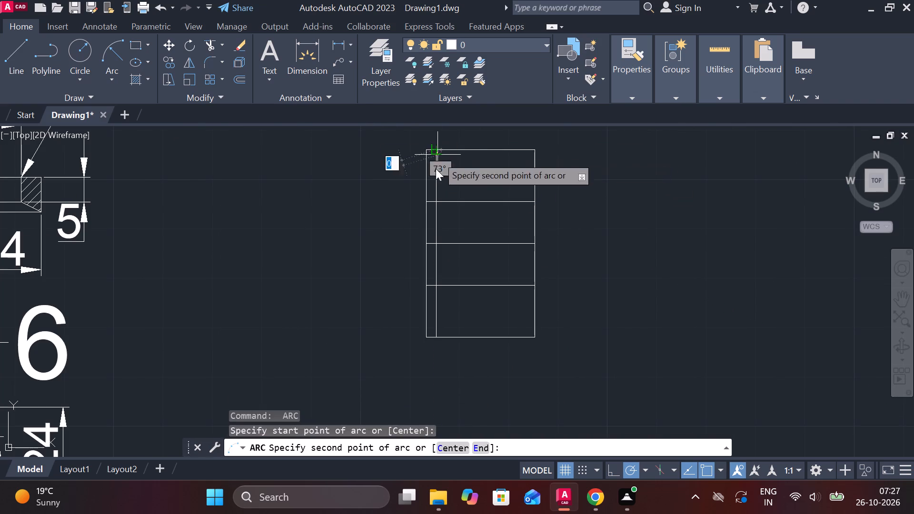
scroll(431, 192, "up", 3)
scroll(408, 153, "down", 2)
middle_click_drag(409, 147, 417, 215)
left_click(417, 214)
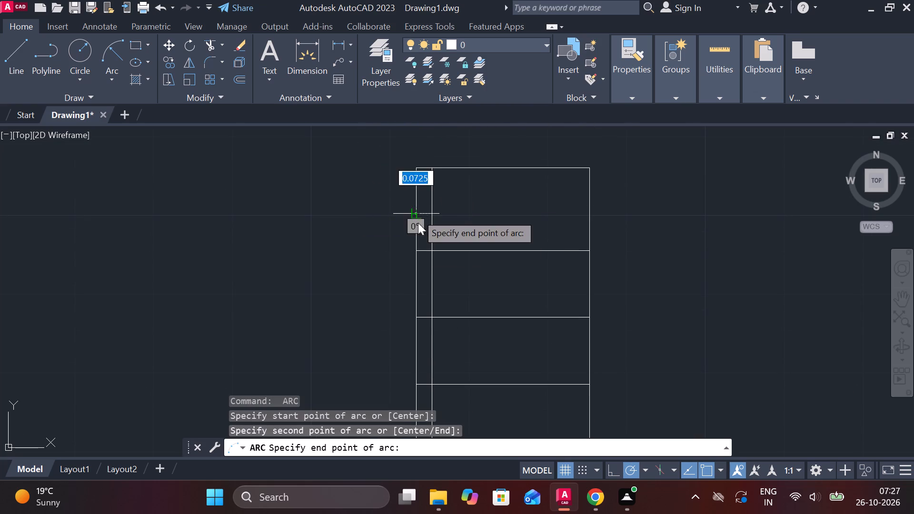
left_click(433, 256)
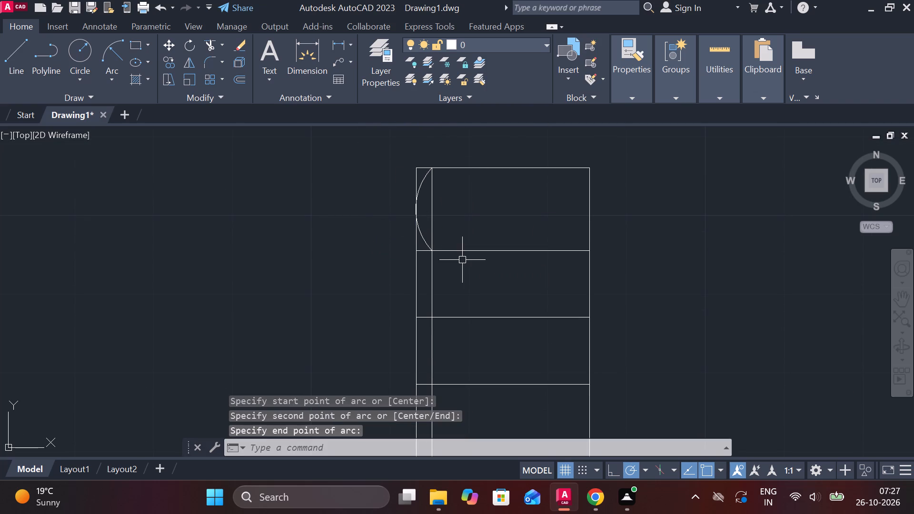
Draw a three-point arc on the inner vertical line between the two 8.5 offset lines, passing through the centre line's left end.
key("space")
left_click(431, 254)
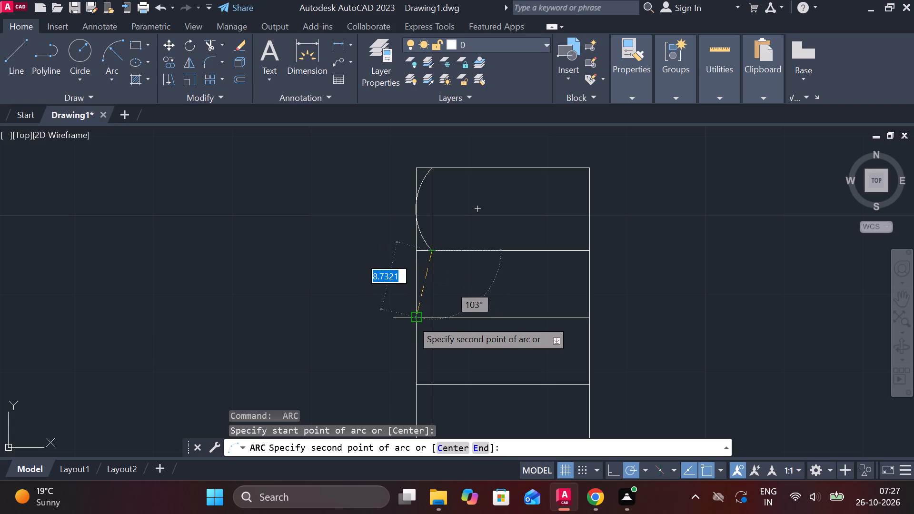
left_click(412, 320)
left_click(428, 380)
Draw a three-point arc in the bottom band, from the lower division line, bulging to the left side, down to the inner vertical line's bottom end.
scroll(457, 371, "down", 1)
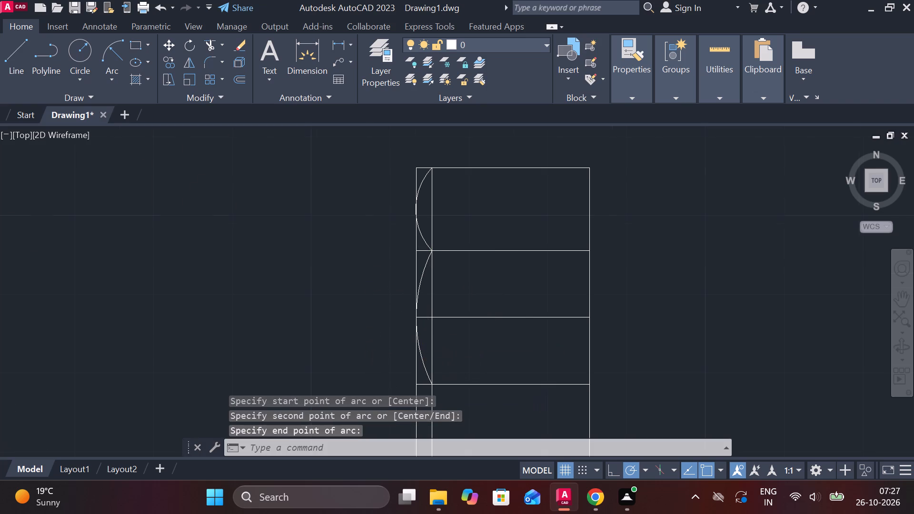
middle_click_drag(457, 371, 445, 308)
scroll(443, 307, "up", 2)
key("space")
left_click(403, 336)
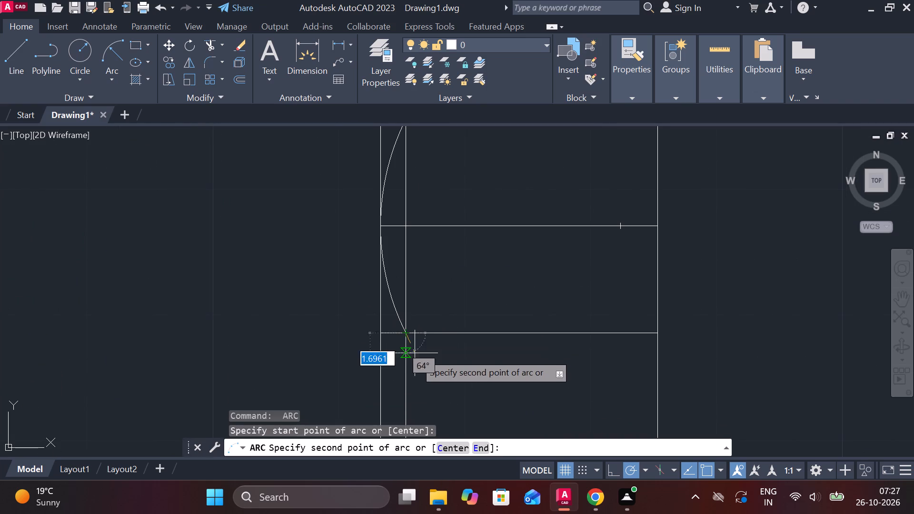
middle_click_drag(415, 353, 431, 240)
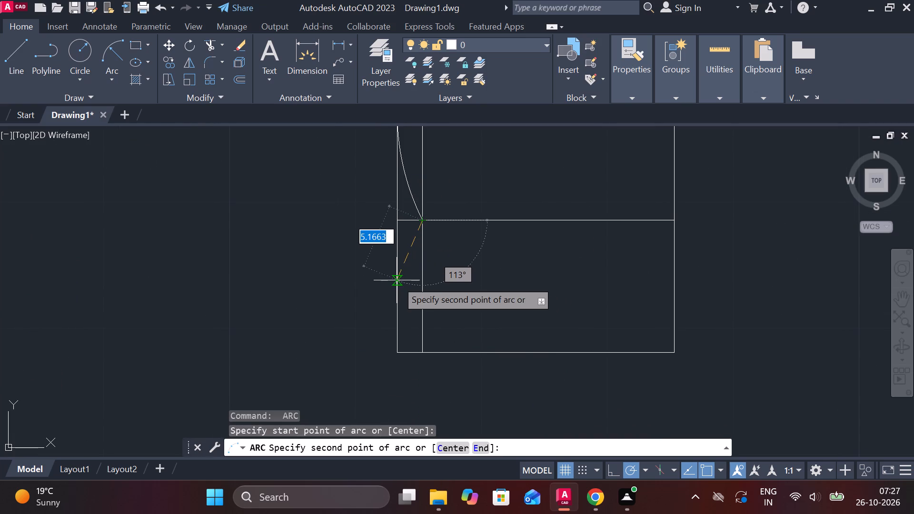
left_click(397, 288)
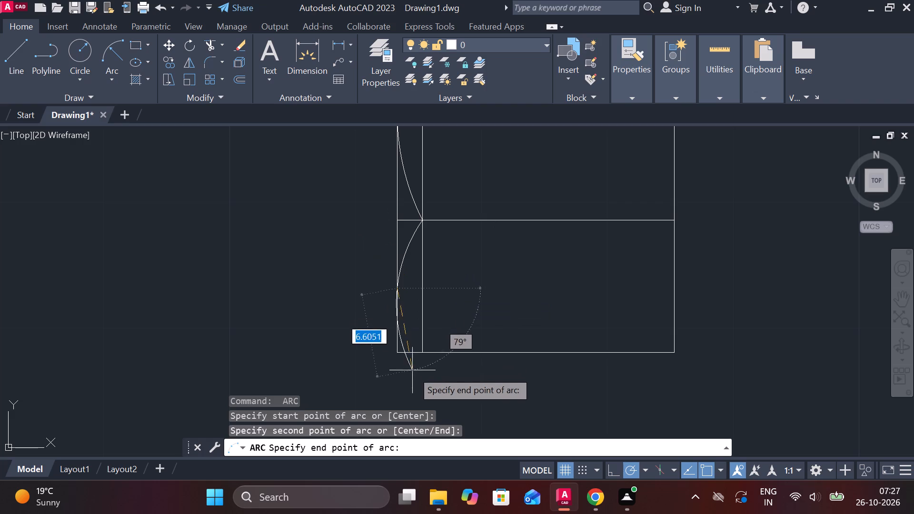
left_click(421, 355)
scroll(497, 307, "down", 2)
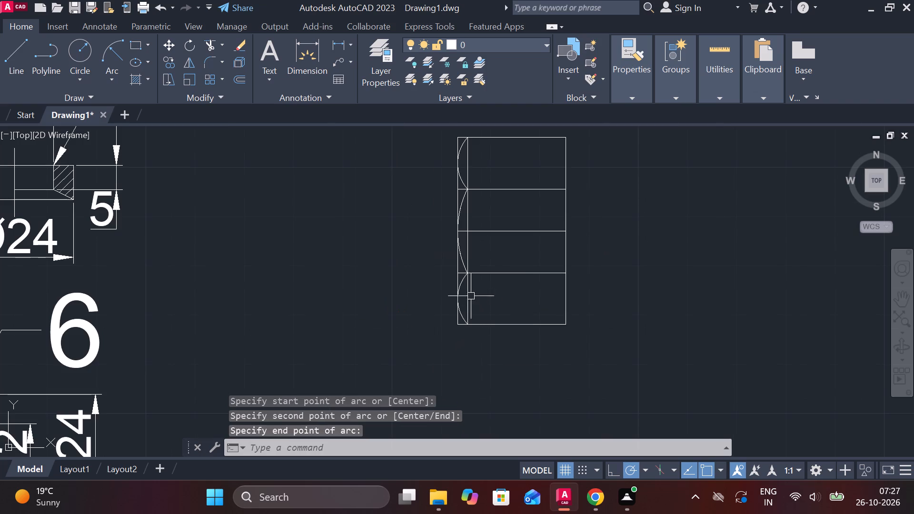
Mirror the three left-side arcs about the rectangle's vertical mid-axis, keeping the source arcs.
scroll(464, 261, "up", 2)
left_click(464, 260)
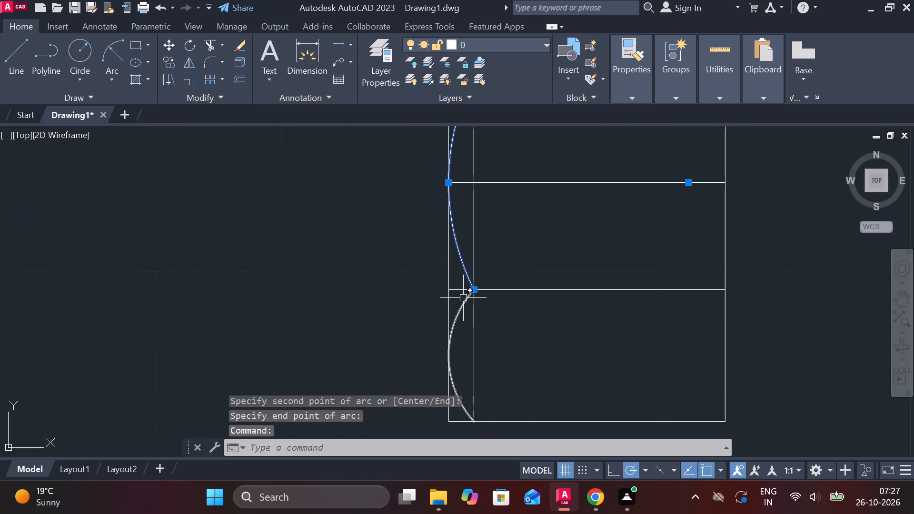
left_click(463, 304)
middle_click_drag(490, 287, 484, 431)
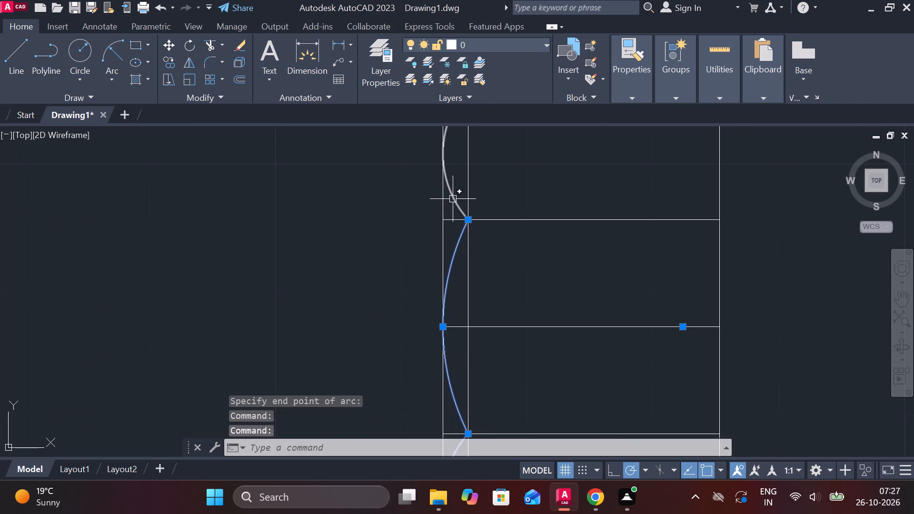
left_click(453, 199)
scroll(504, 234, "down", 3)
type("MI")
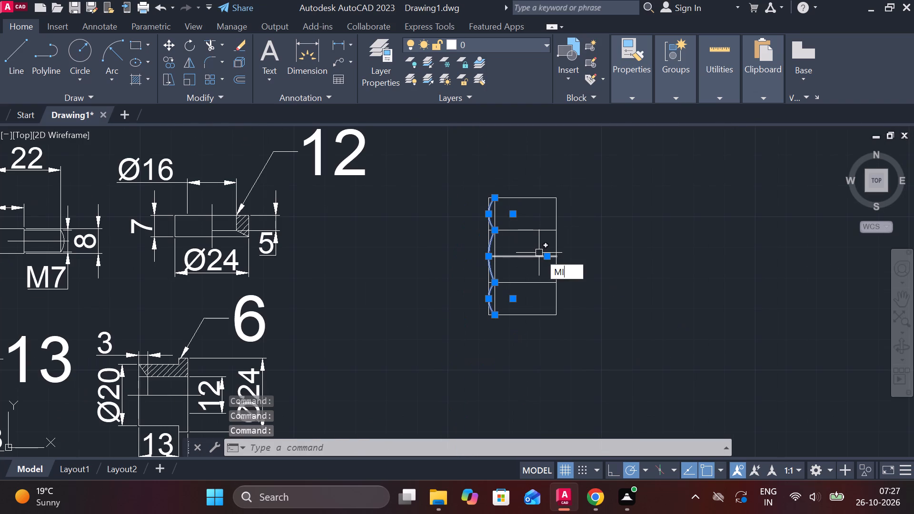
key("Return")
left_click(523, 315)
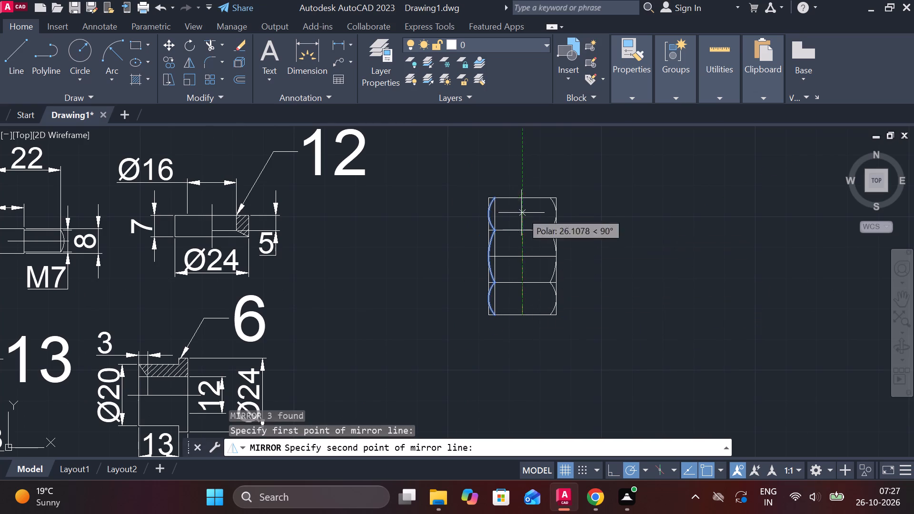
left_click(521, 204)
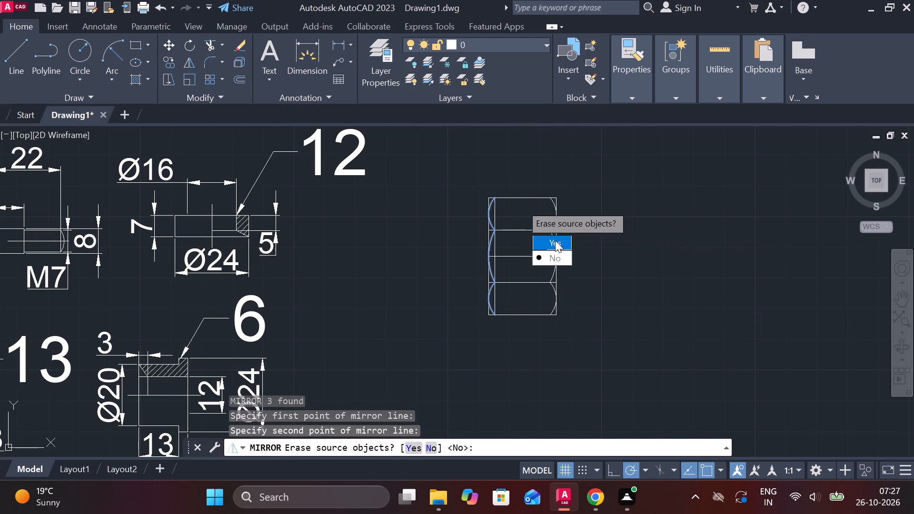
left_click(556, 253)
Trim away the horizontal centre line, the division-line ends outside the arcs, and the whole inner vertical line.
type("TR")
key("space")
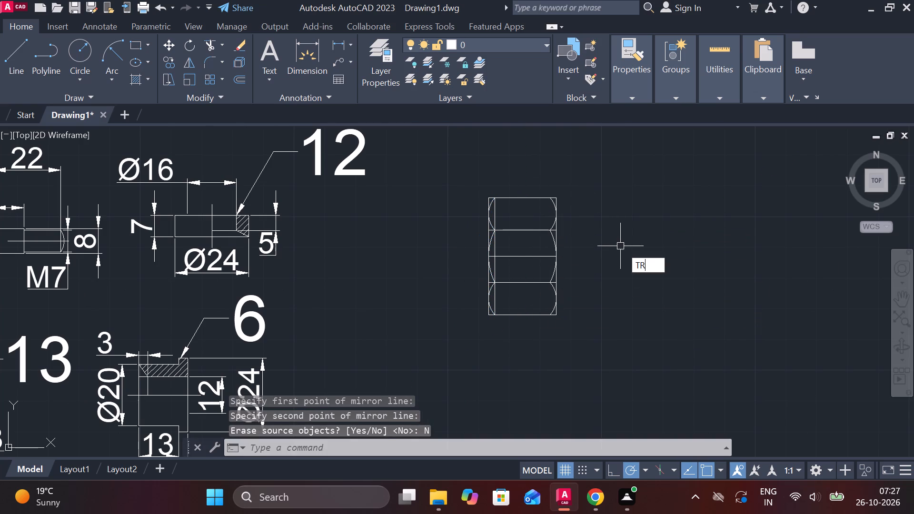
left_click(530, 257)
scroll(503, 254, "up", 2)
left_click(479, 257)
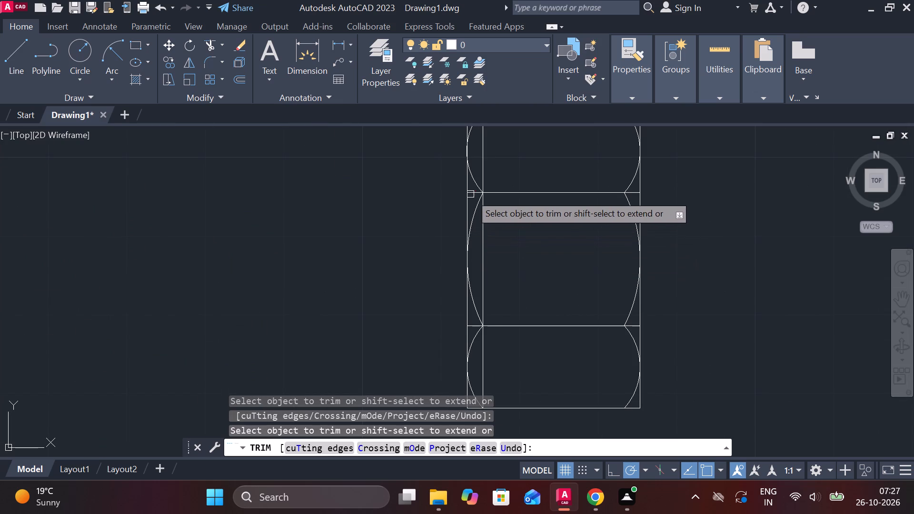
left_click(471, 193)
left_click(633, 192)
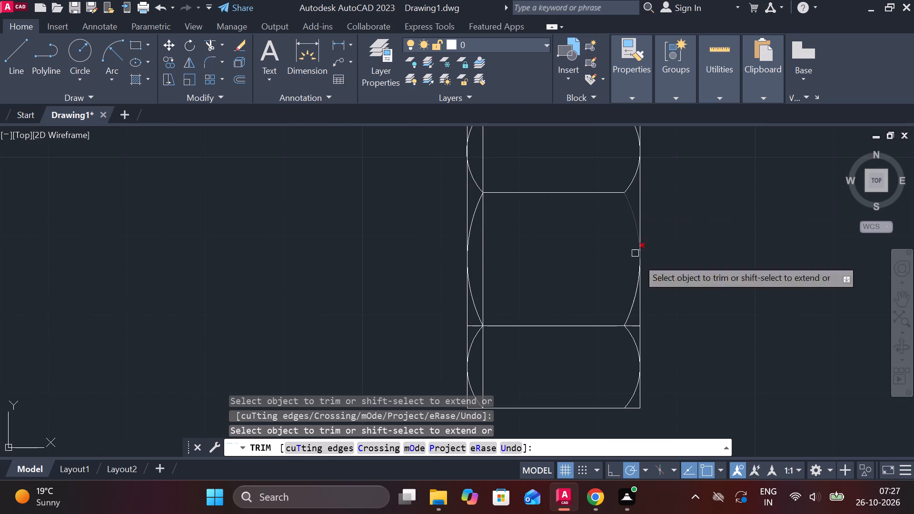
left_click(632, 325)
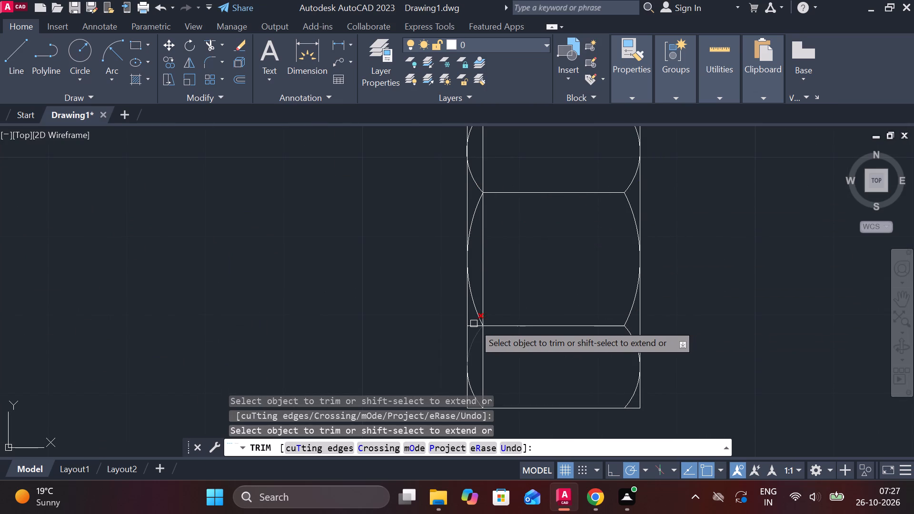
left_click(469, 325)
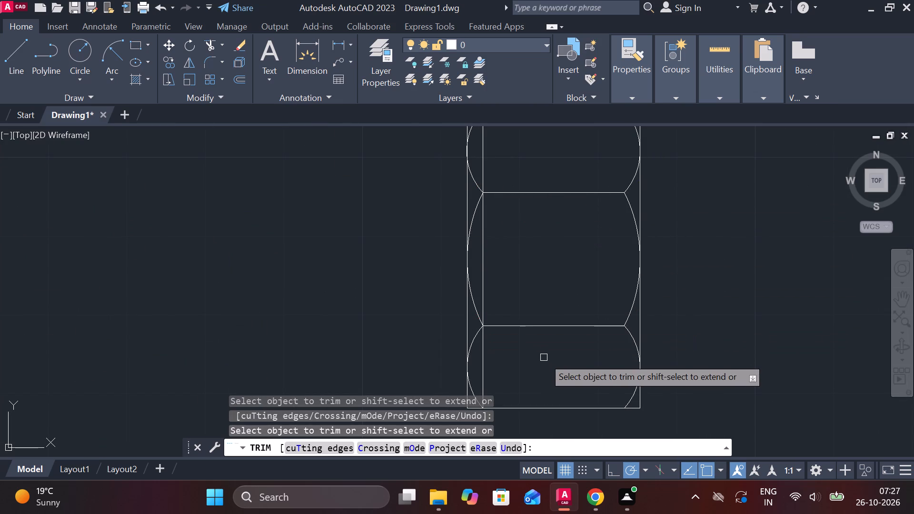
left_click(483, 364)
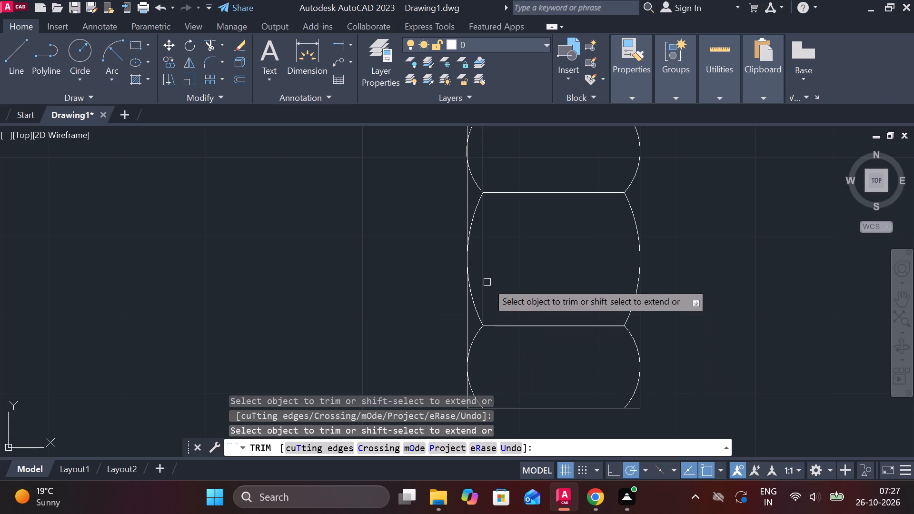
left_click(487, 271)
left_click(484, 259)
left_click(481, 253)
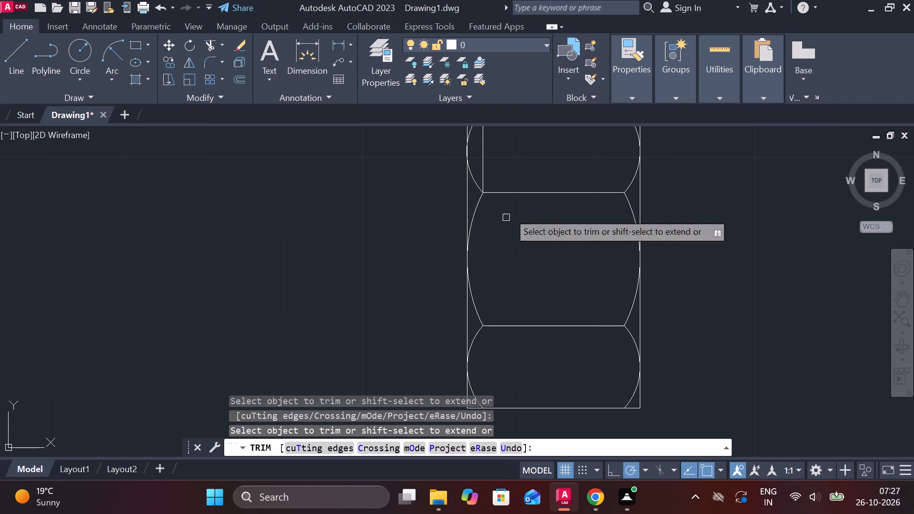
left_click(484, 158)
scroll(528, 180, "down", 1)
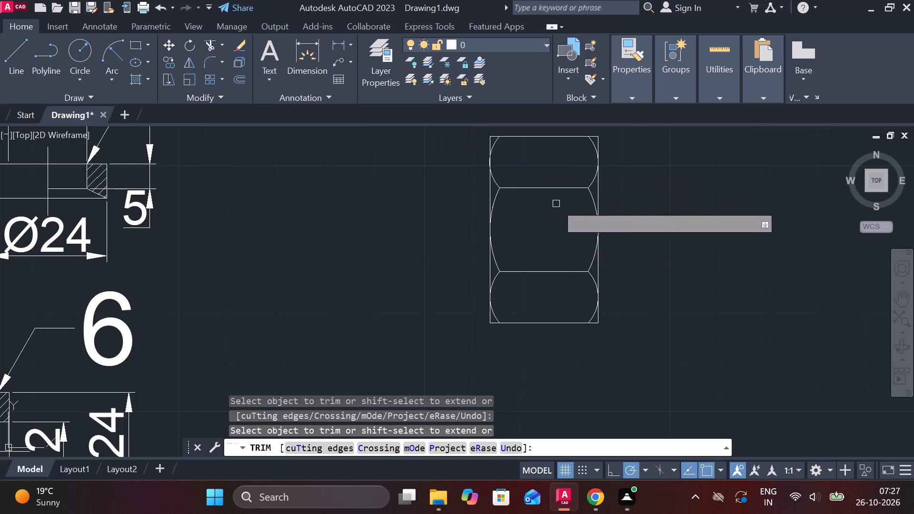
Trim the rectangle's four outer corners back to the top and bottom arcs.
scroll(602, 327, "up", 1)
left_click_drag(600, 305, 586, 335)
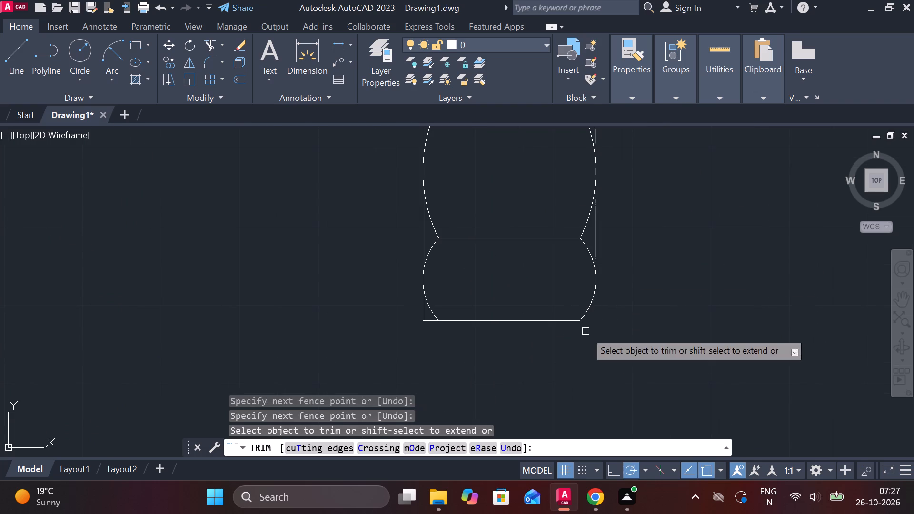
left_click_drag(428, 325, 413, 306)
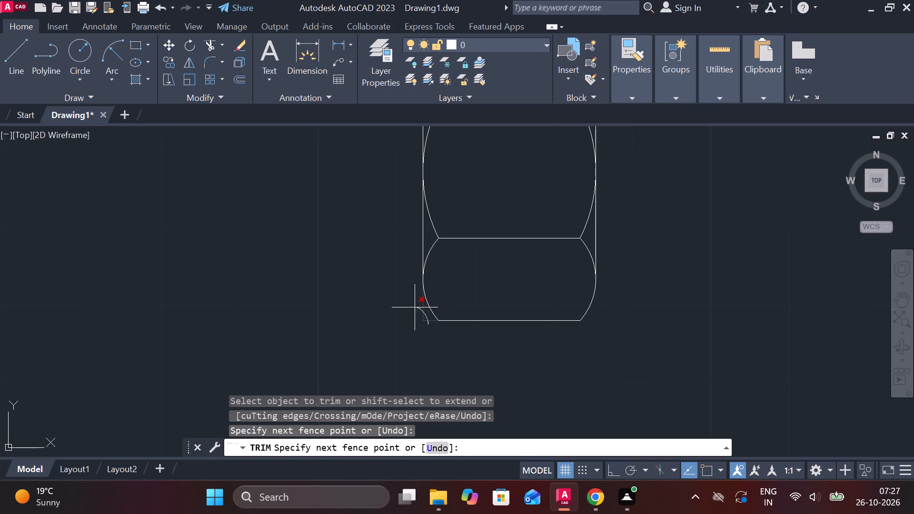
left_click_drag(413, 306, 410, 306)
scroll(391, 301, "down", 1)
middle_click_drag(555, 252, 556, 335)
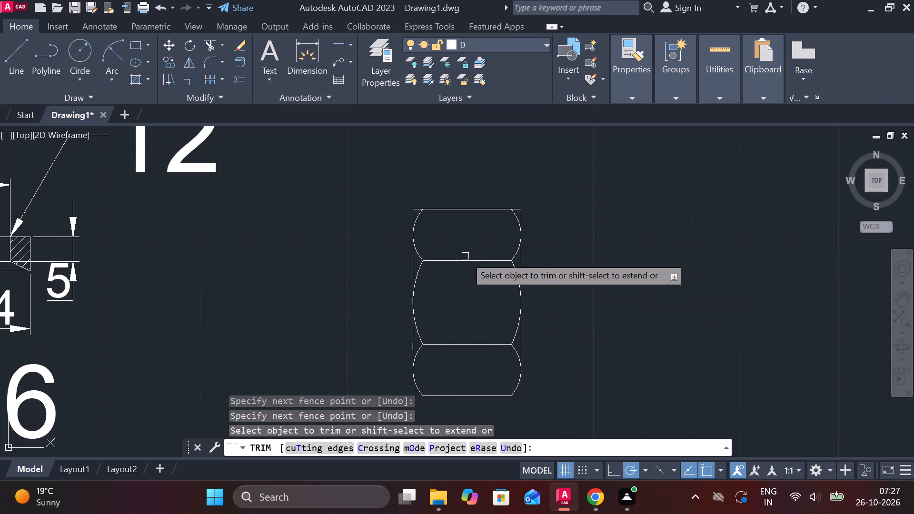
scroll(465, 255, "up", 2)
middle_click_drag(392, 217, 430, 304)
left_click_drag(384, 215, 375, 242)
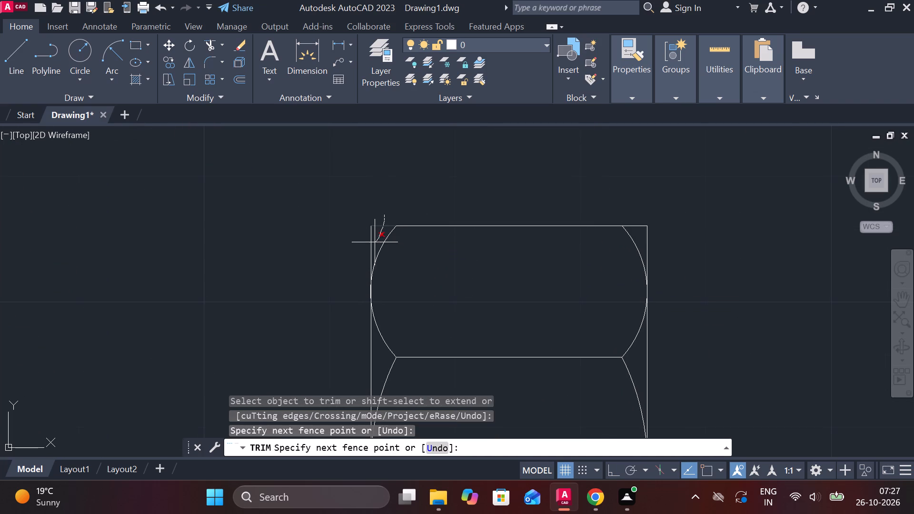
left_click_drag(375, 242, 364, 248)
left_click_drag(633, 213, 654, 251)
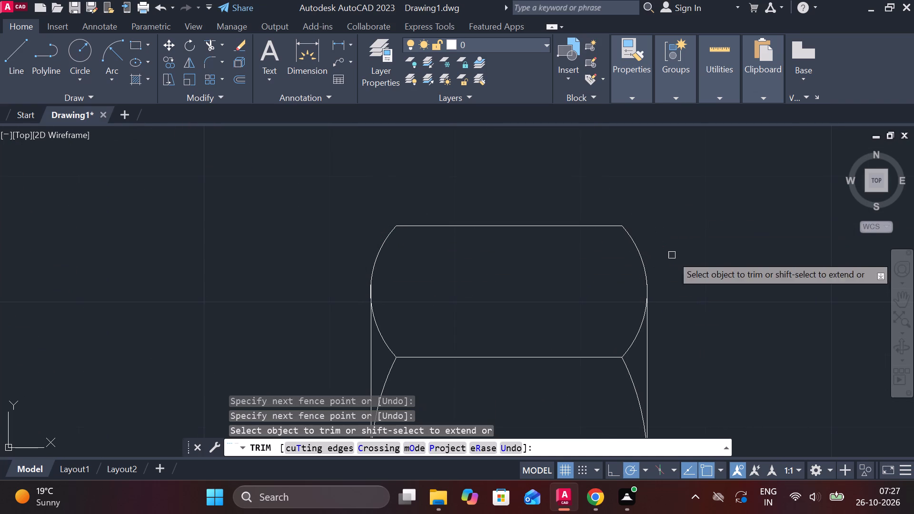
scroll(711, 295, "down", 2)
middle_click_drag(730, 332, 685, 278)
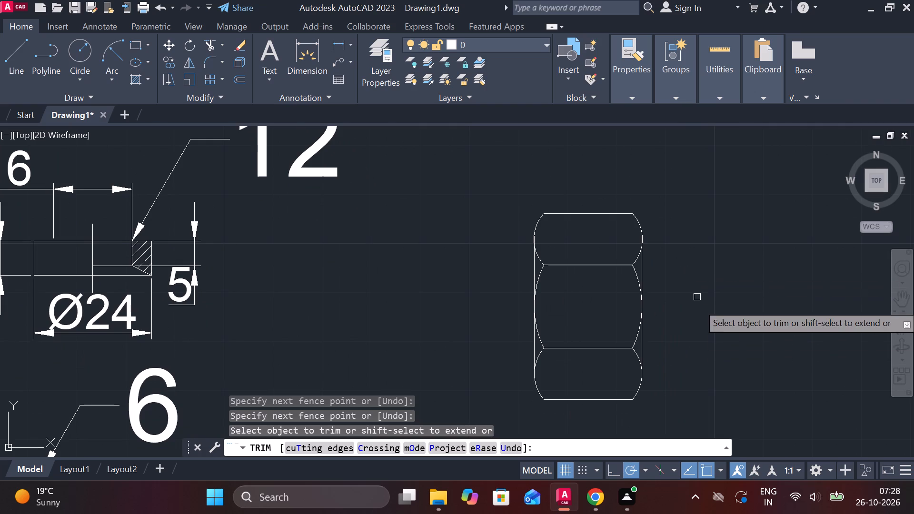
middle_click_drag(700, 325, 678, 323)
middle_click_drag(667, 330, 570, 304)
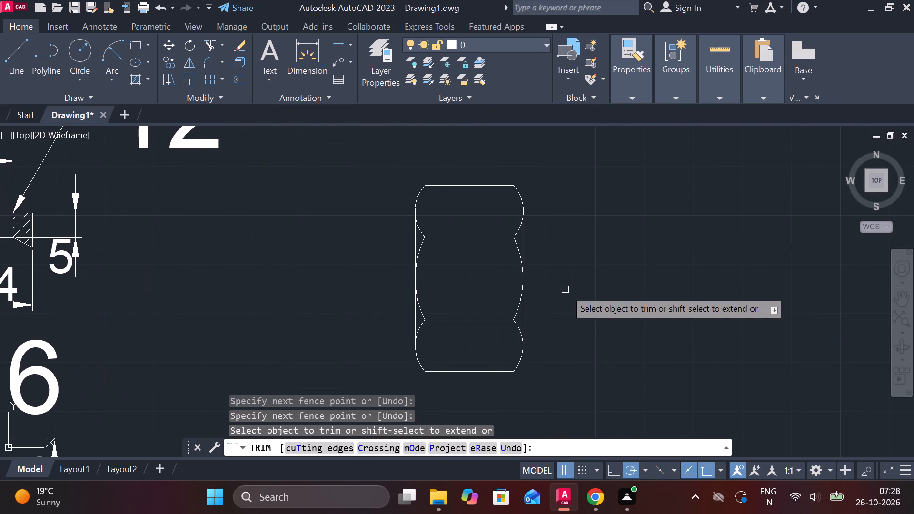
key("Escape")
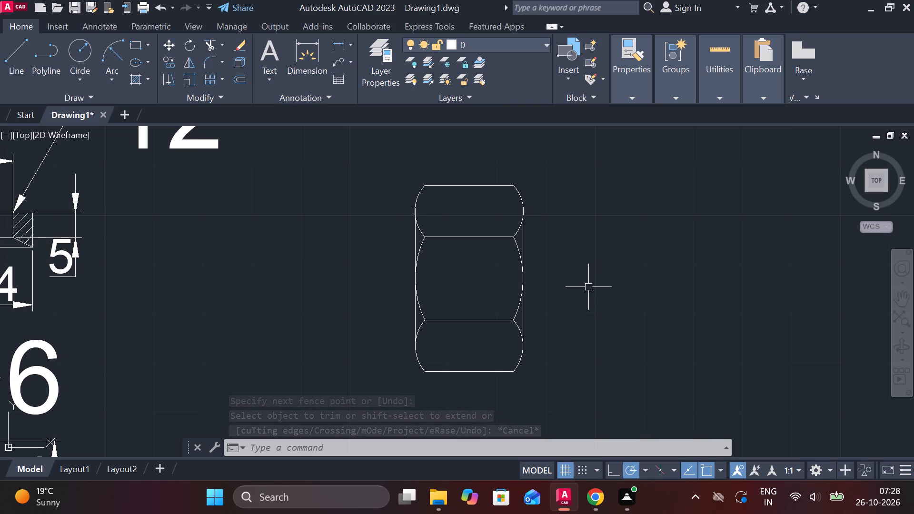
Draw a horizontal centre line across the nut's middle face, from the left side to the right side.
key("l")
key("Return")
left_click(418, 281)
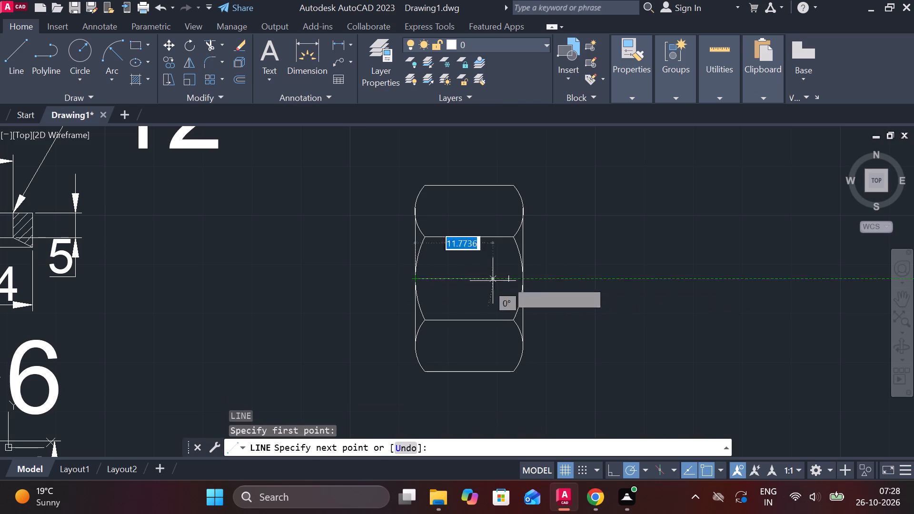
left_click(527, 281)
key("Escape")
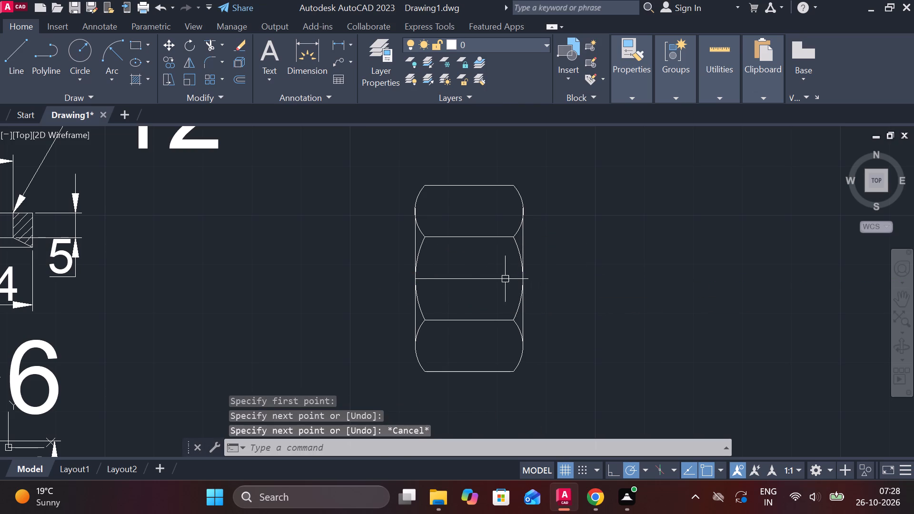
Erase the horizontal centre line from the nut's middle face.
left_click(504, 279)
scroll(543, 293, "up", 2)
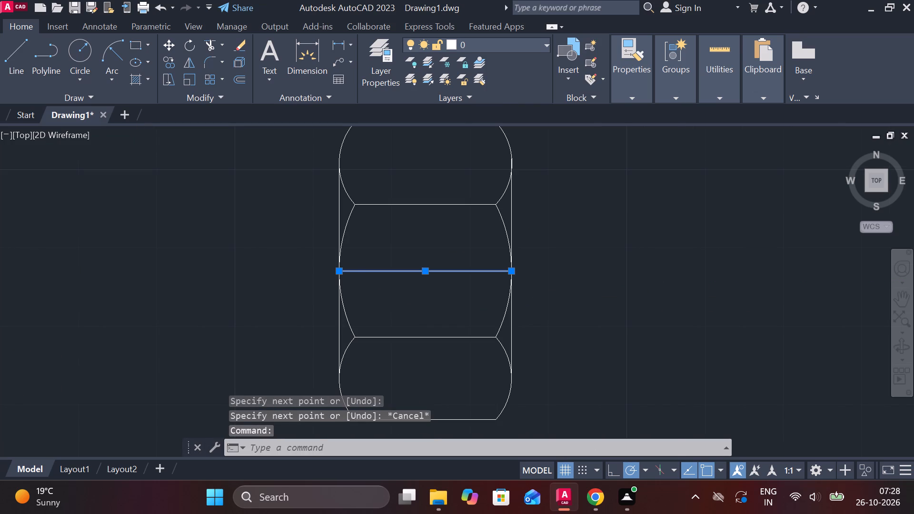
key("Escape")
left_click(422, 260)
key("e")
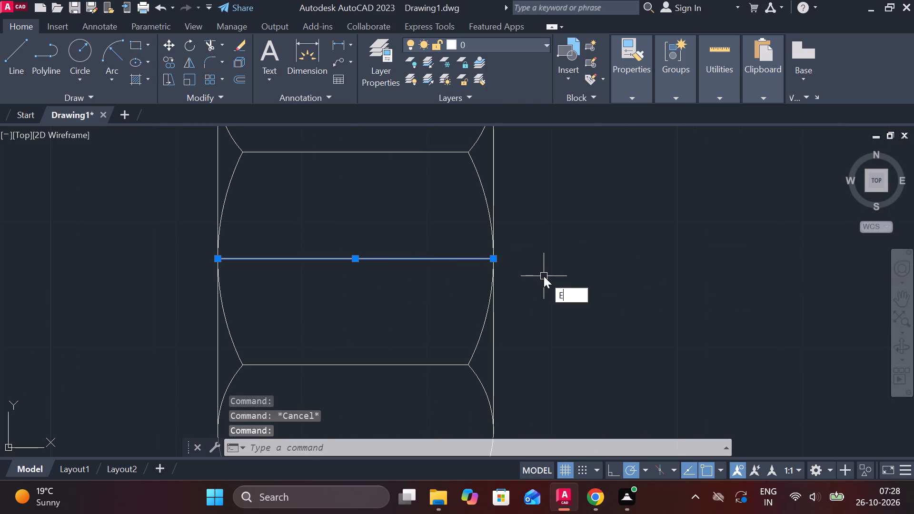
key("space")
Draw a horizontal line across the nut's middle face, joining the left and right sides at mid-height.
key("l")
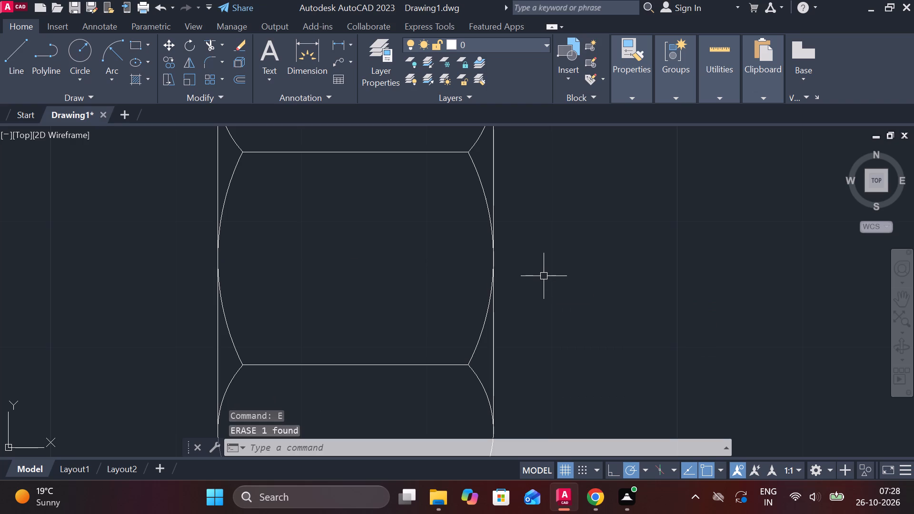
key("Return")
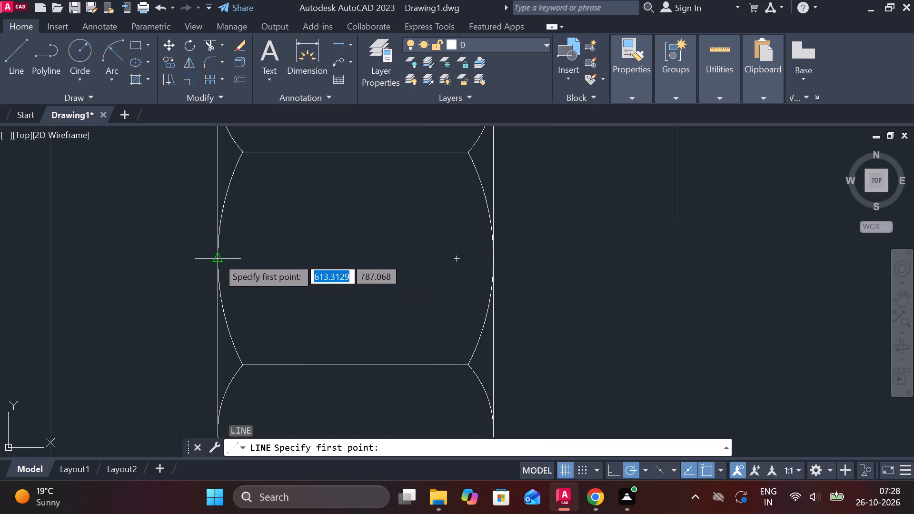
scroll(214, 249, "up", 3)
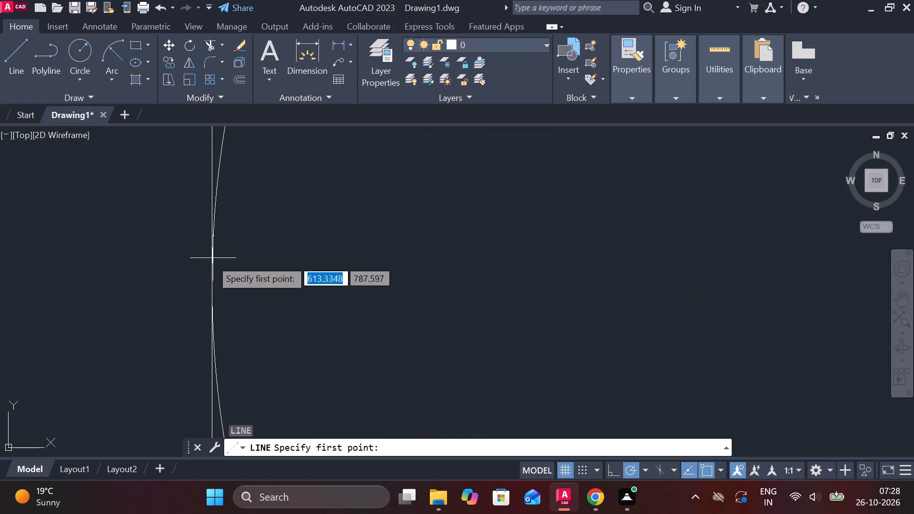
left_click(210, 270)
scroll(218, 270, "down", 3)
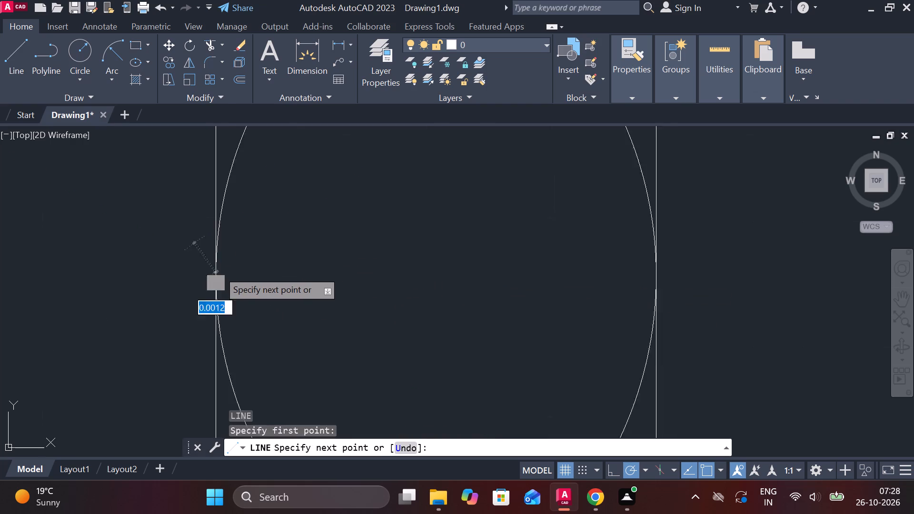
left_click(496, 270)
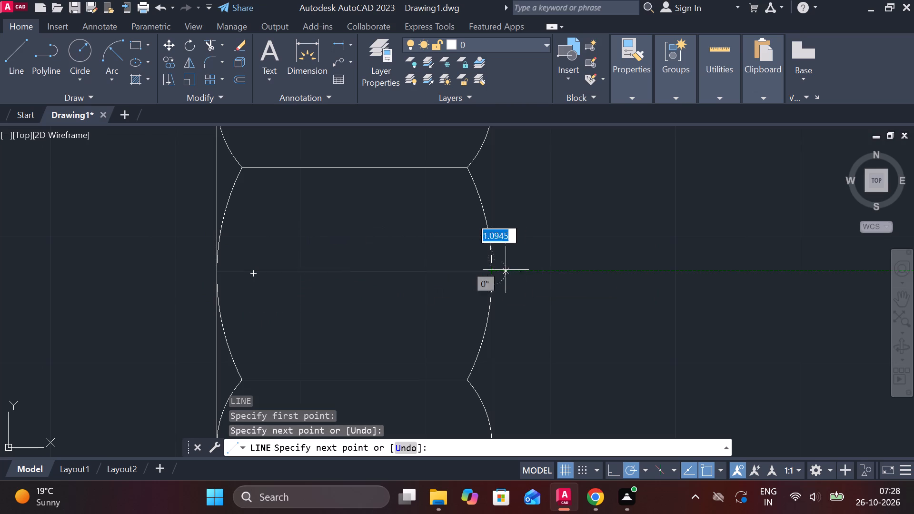
Offset the nut's mid-height horizontal line upward by 6.
scroll(556, 268, "down", 1)
key("Escape")
left_click(507, 272)
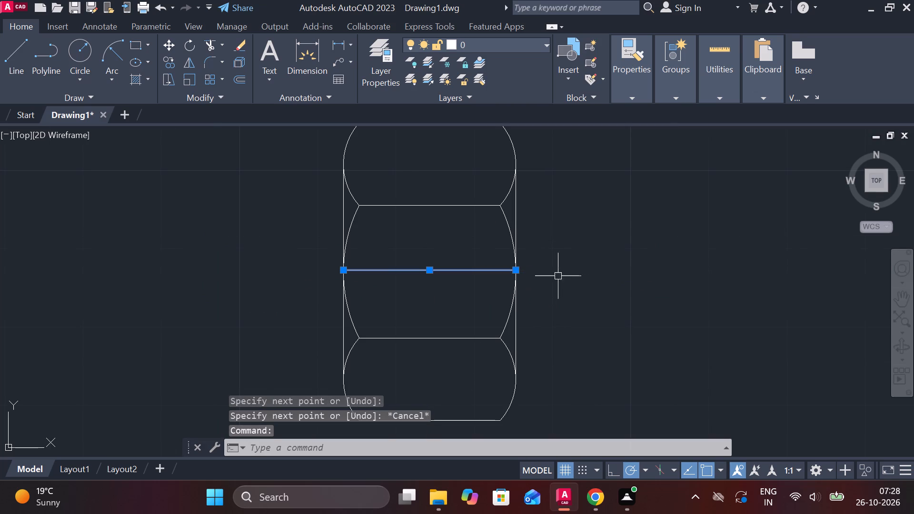
key("o")
key("Return")
key("Return")
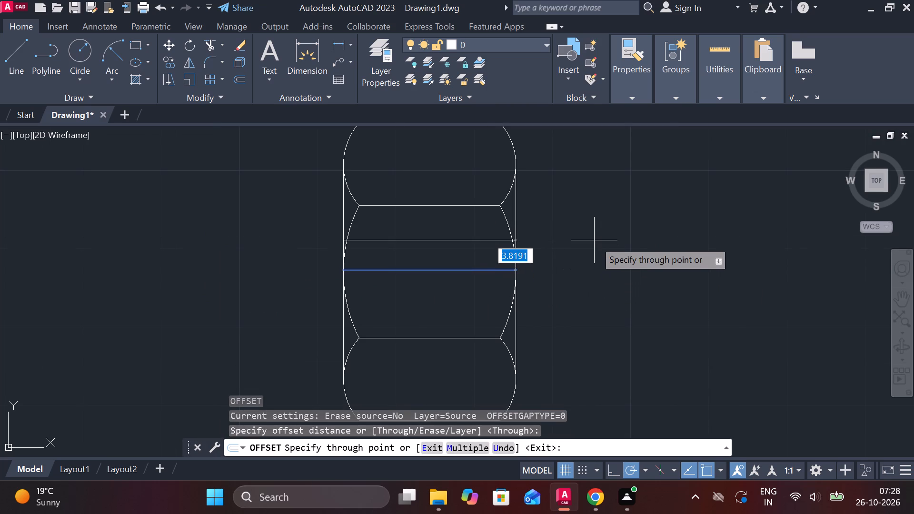
type("6")
key("space")
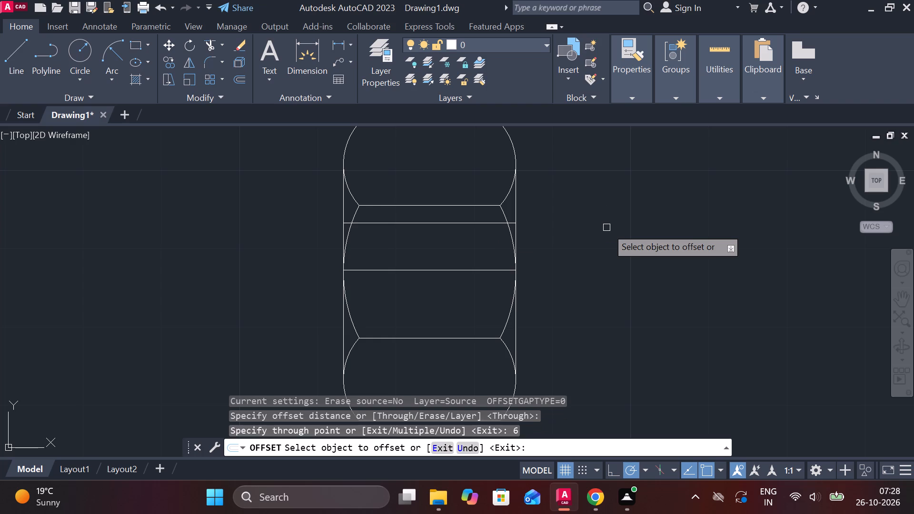
key("Escape")
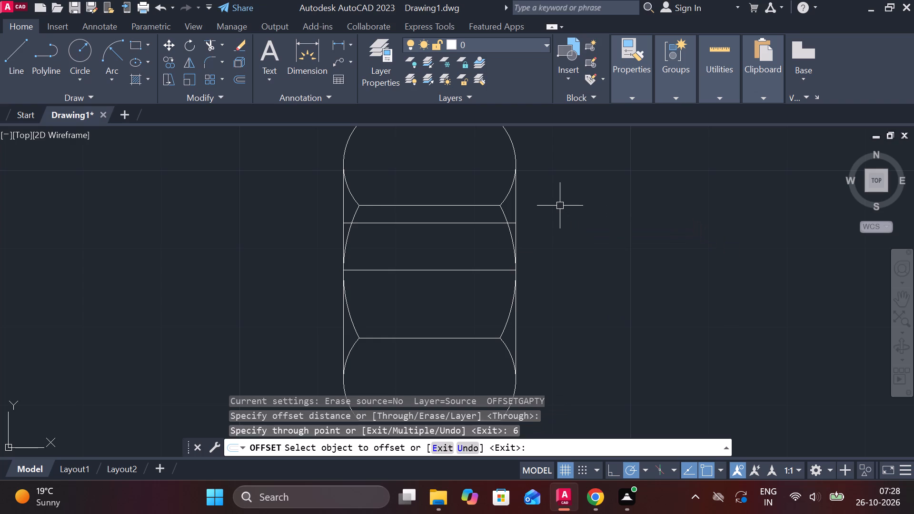
Trim the middle face's side arcs above the offset line and remove the upper face's bottom edge and lower side arcs.
type("TR")
key("space")
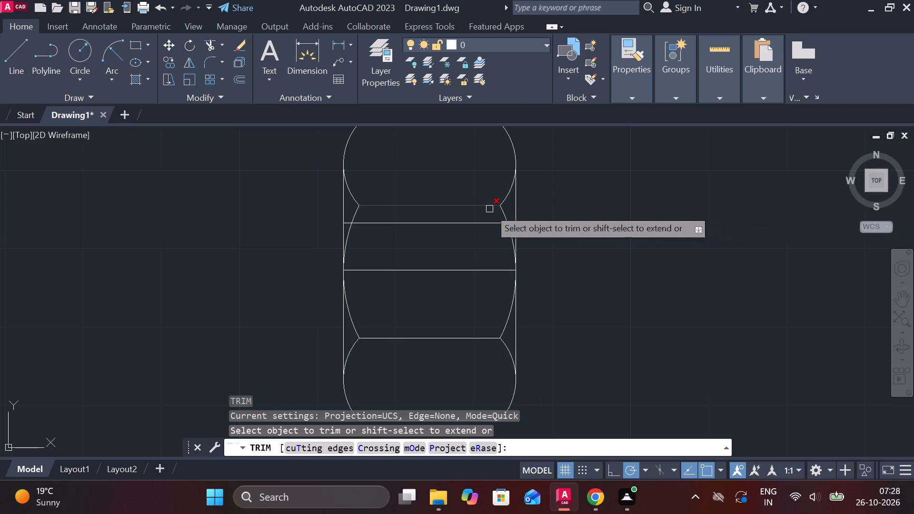
left_click(502, 214)
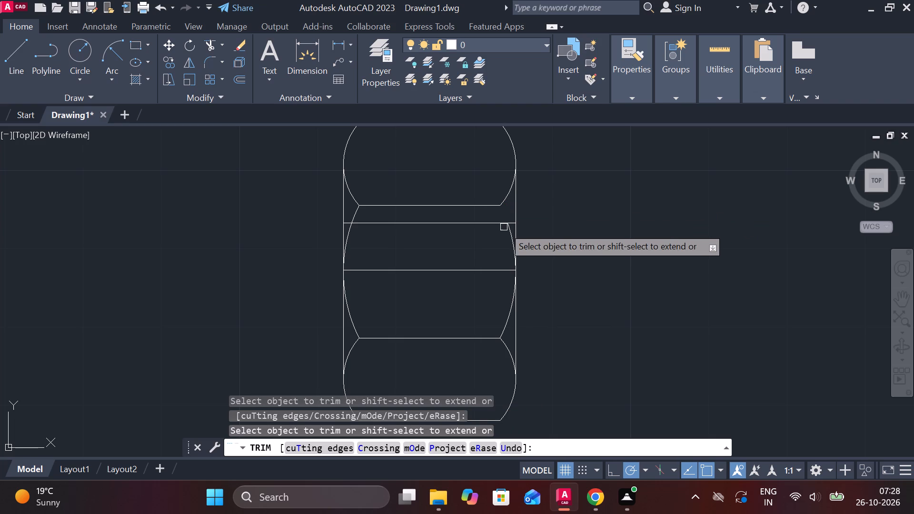
scroll(529, 249, "up", 1)
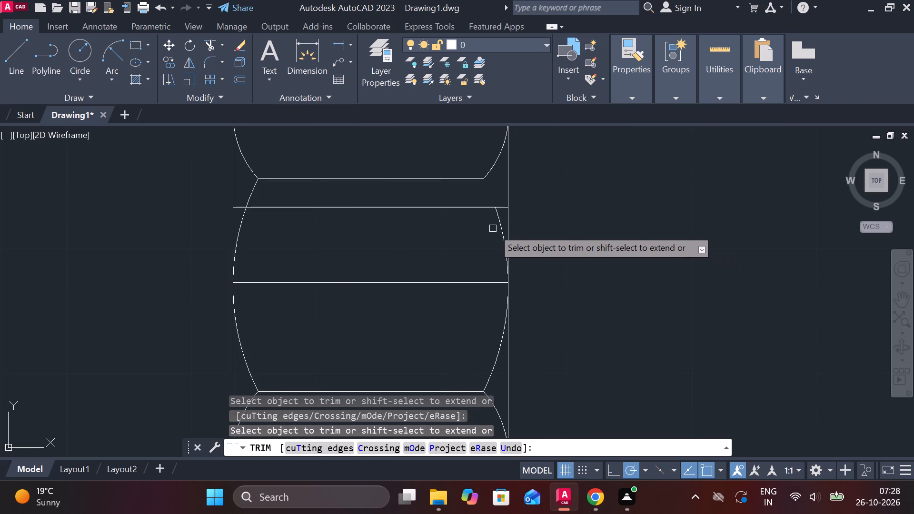
left_click(502, 222)
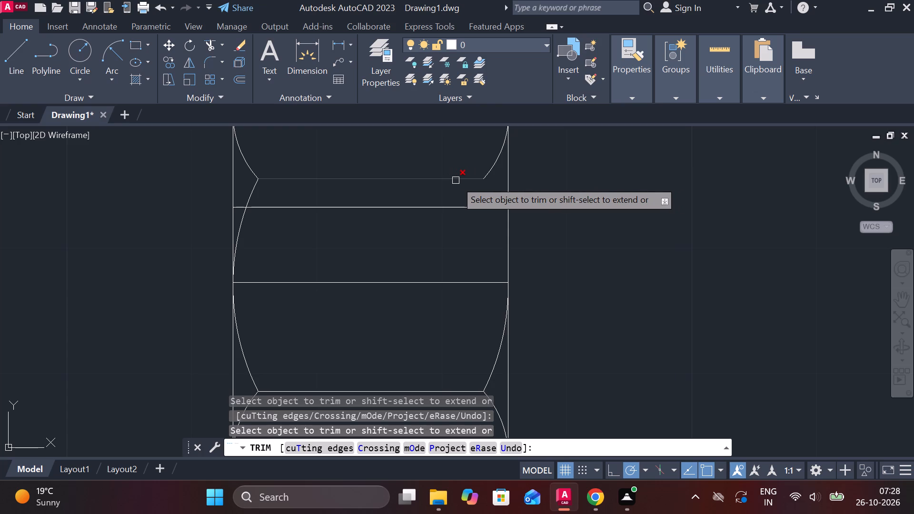
left_click(456, 180)
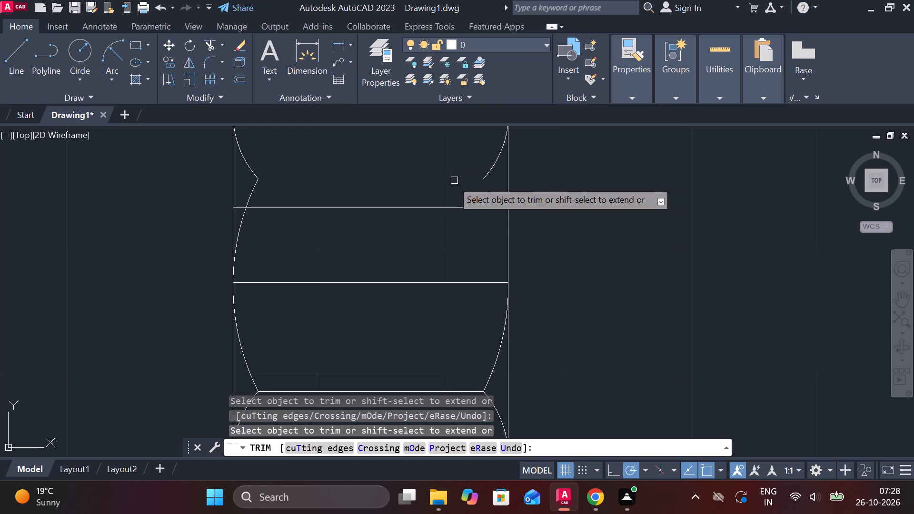
left_click(253, 196)
left_click(253, 174)
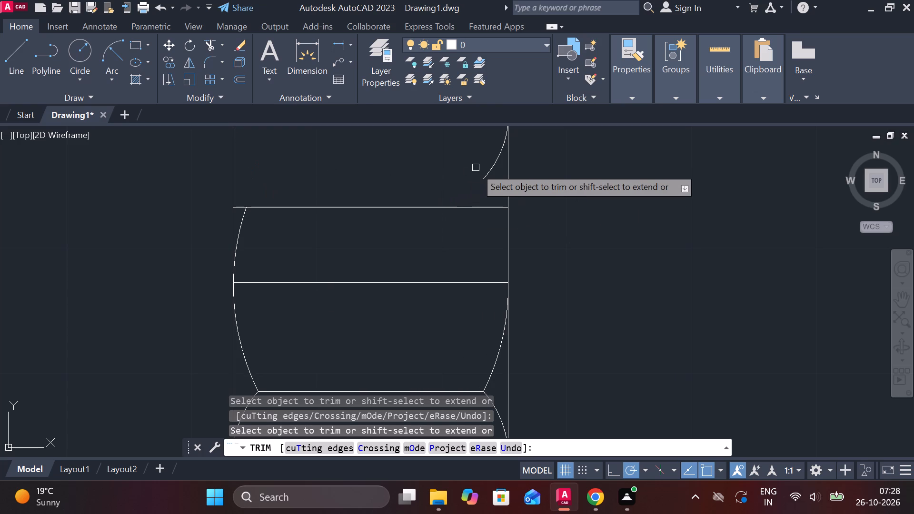
left_click(493, 168)
scroll(533, 178, "down", 2)
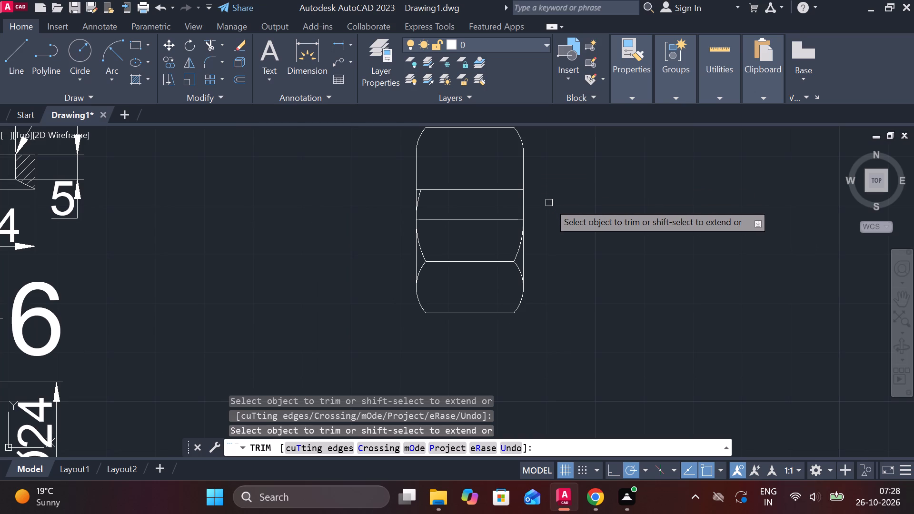
key("Escape")
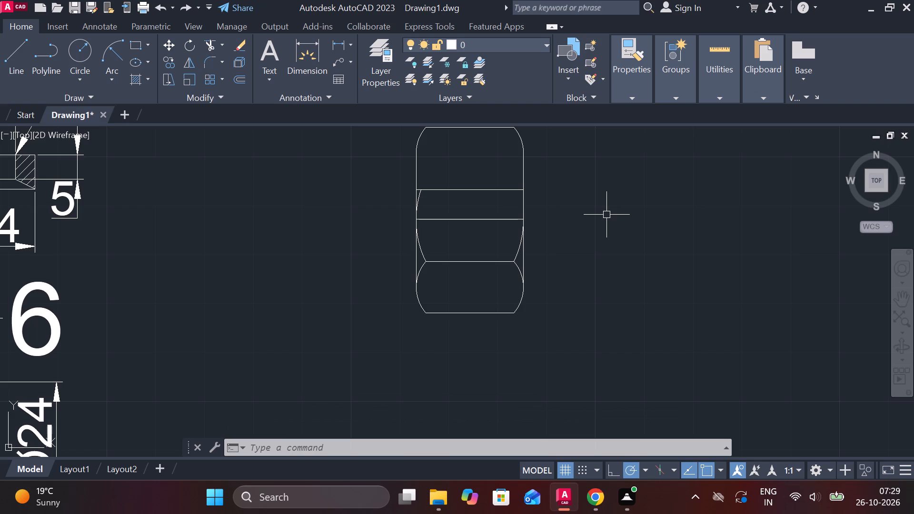
Draw a 19-long horizontal line from the nut's left side above the offset line, continuing vertically down to the mid-height line.
middle_click_drag(502, 230, 520, 316)
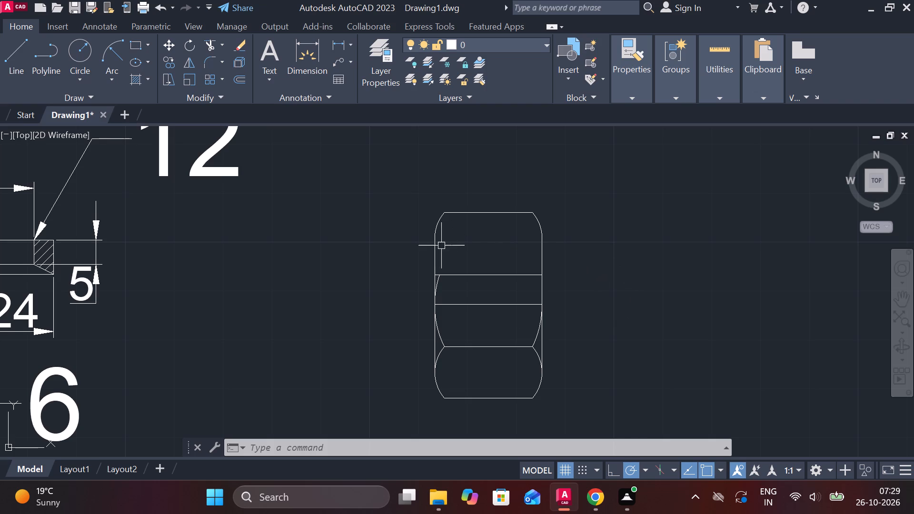
scroll(450, 246, "up", 2)
key("l")
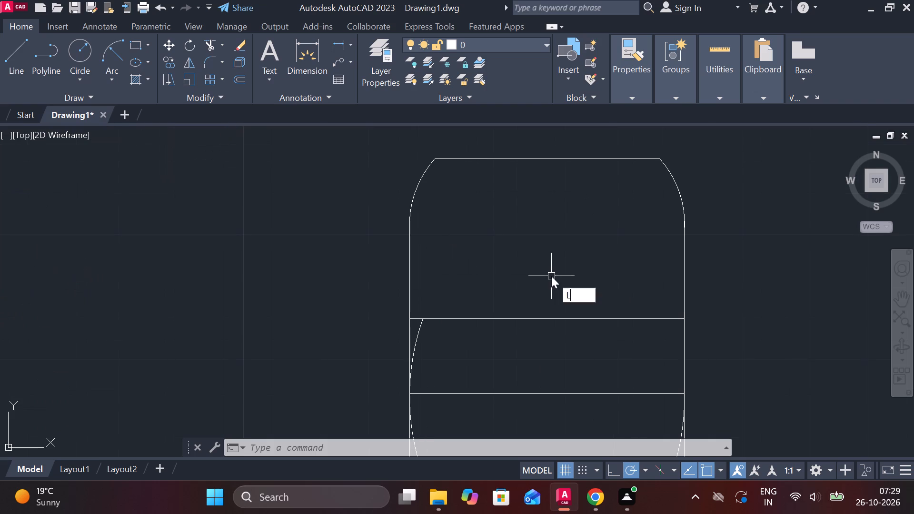
key("Return")
left_click(415, 280)
type("19")
key("Return")
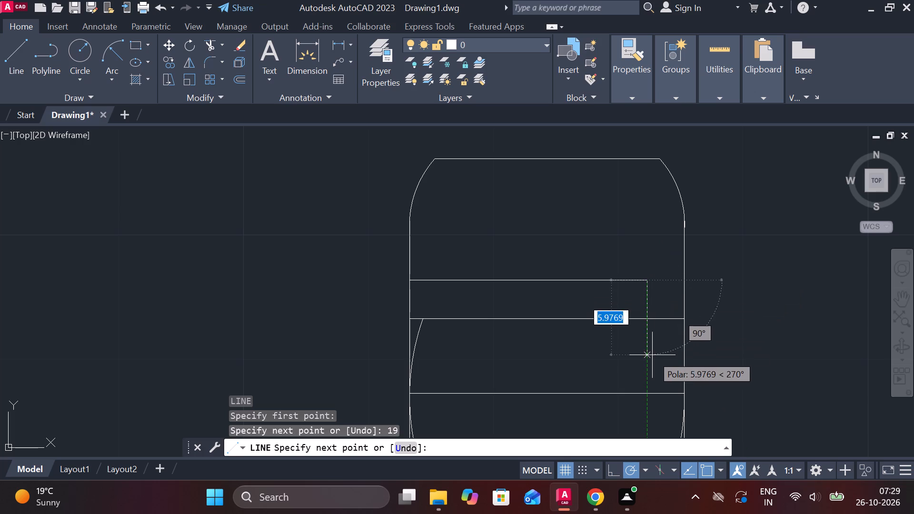
middle_click_drag(652, 355, 612, 288)
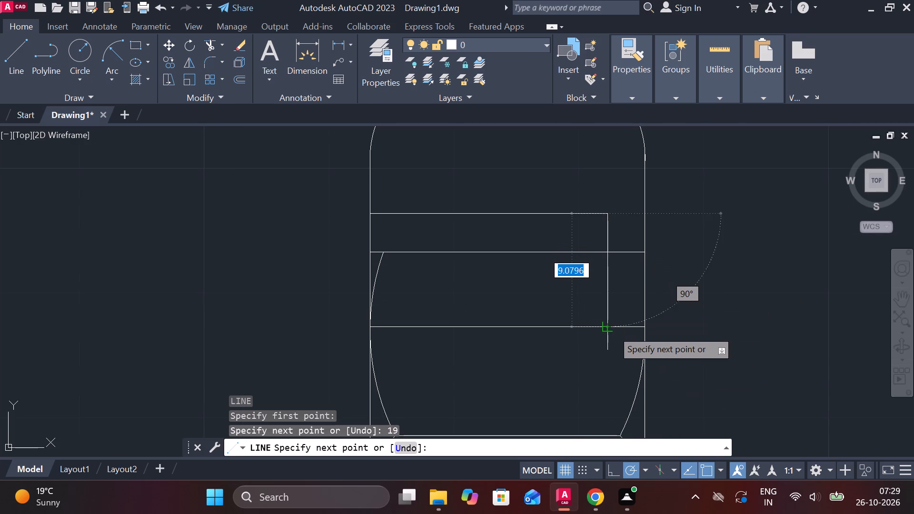
left_click(612, 323)
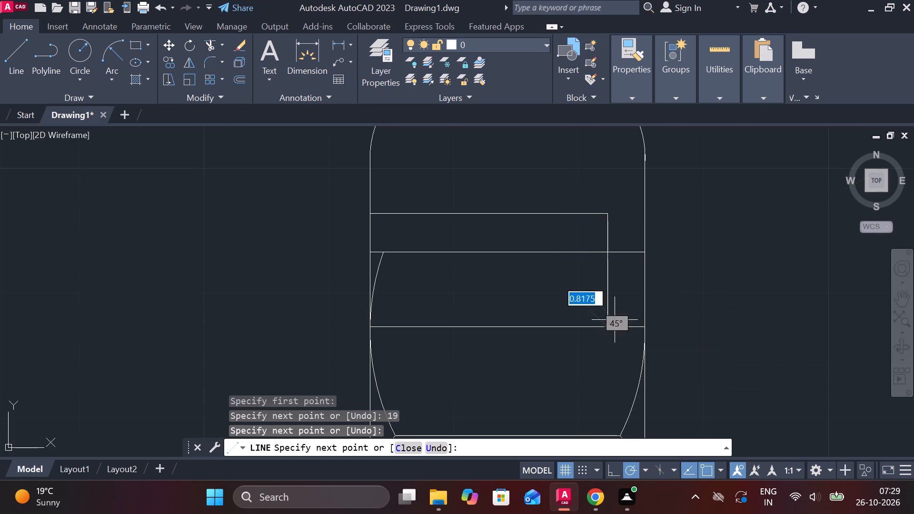
key("Escape")
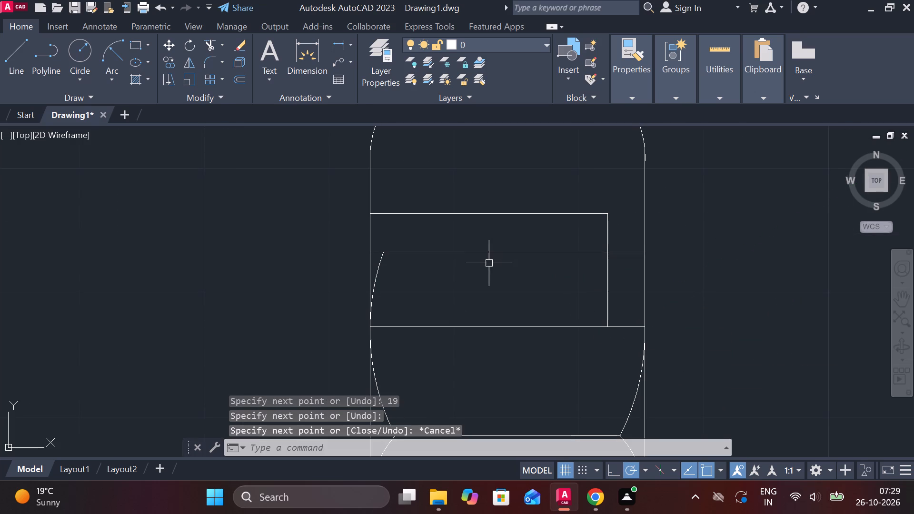
Draw a line 9.525 up from the mid-height line's left end, continuing horizontally across the nut past its right side.
key("l")
key("Return")
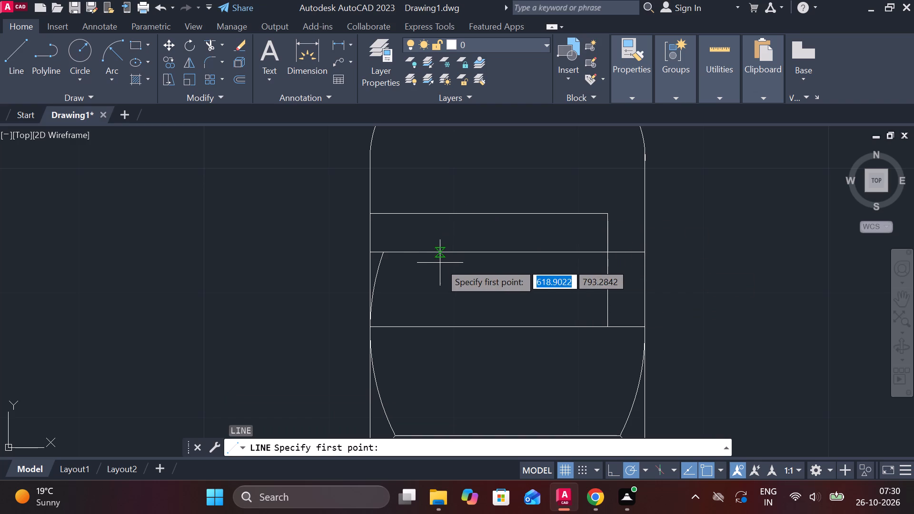
scroll(440, 263, "down", 1)
left_click(392, 306)
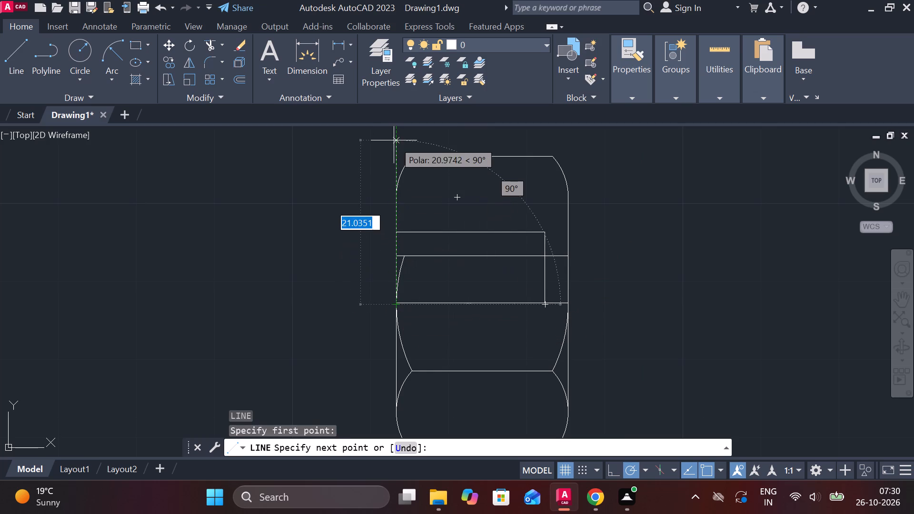
type("9.")
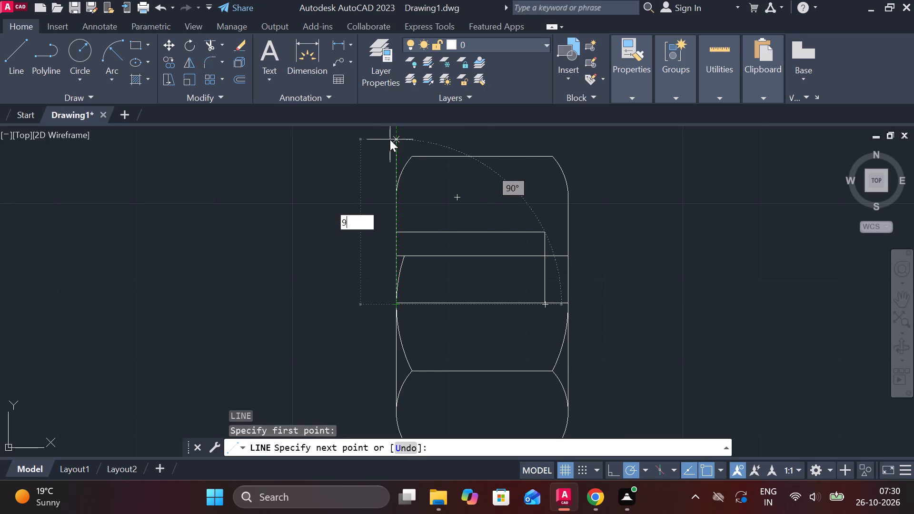
type("53")
key("BackSpace")
type("25")
key("Return")
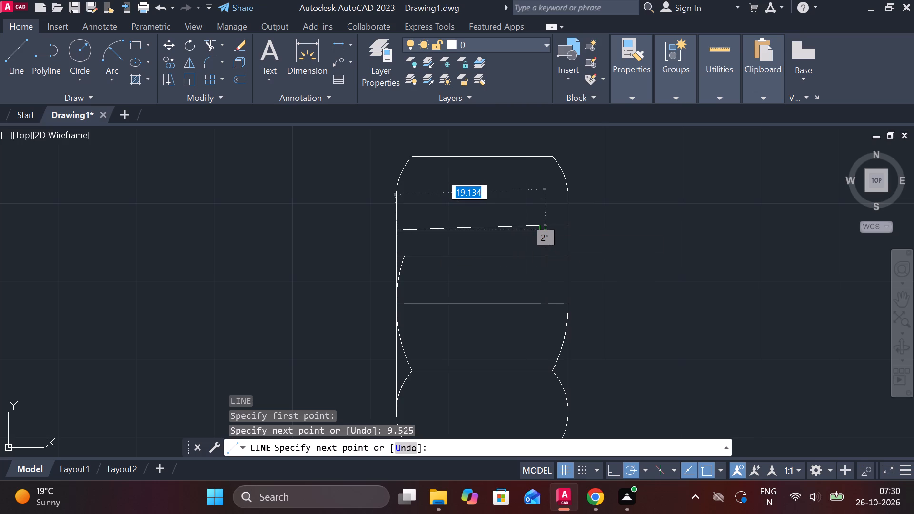
scroll(546, 225, "up", 2)
left_click(642, 241)
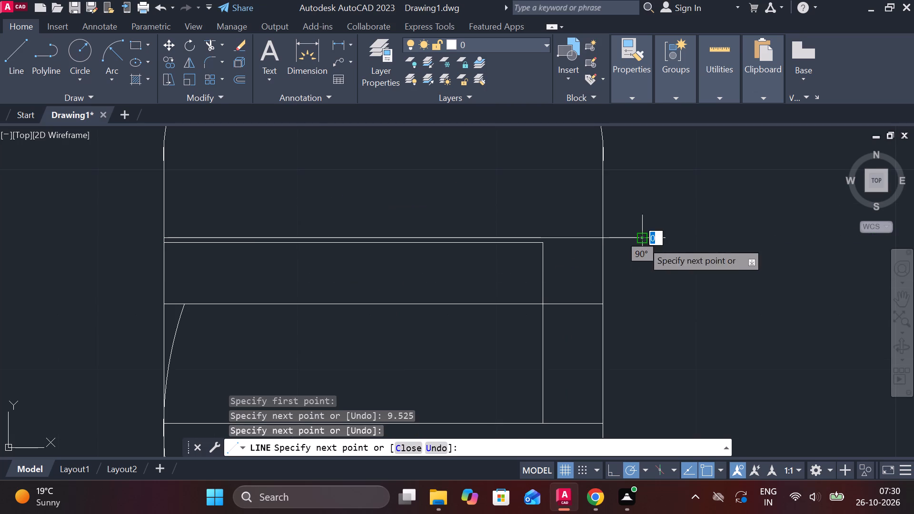
key("Escape")
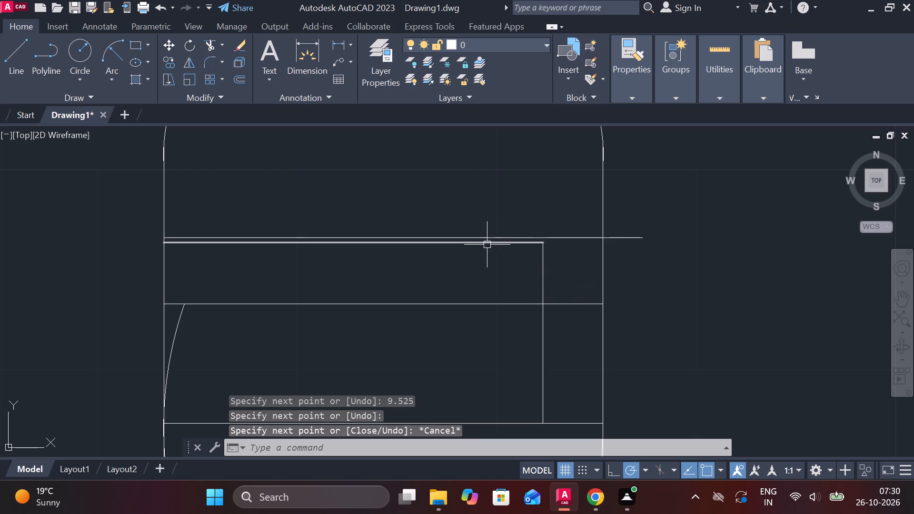
Erase the 19-long horizontal line just below the new horizontal line.
left_click(486, 244)
type("E")
key("space")
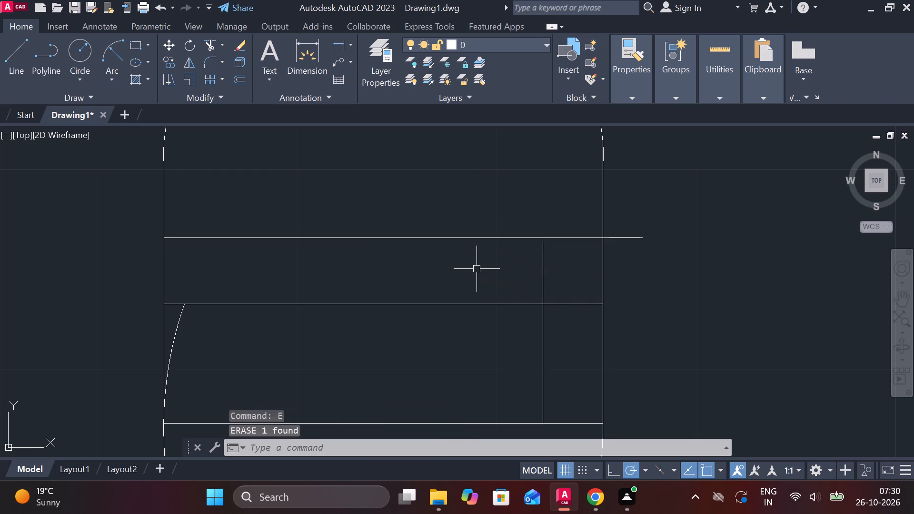
Trim the overlapping piece at the nut's upper right side and the new horizontal line's overhang beyond that side.
scroll(477, 269, "down", 2)
scroll(585, 265, "up", 2)
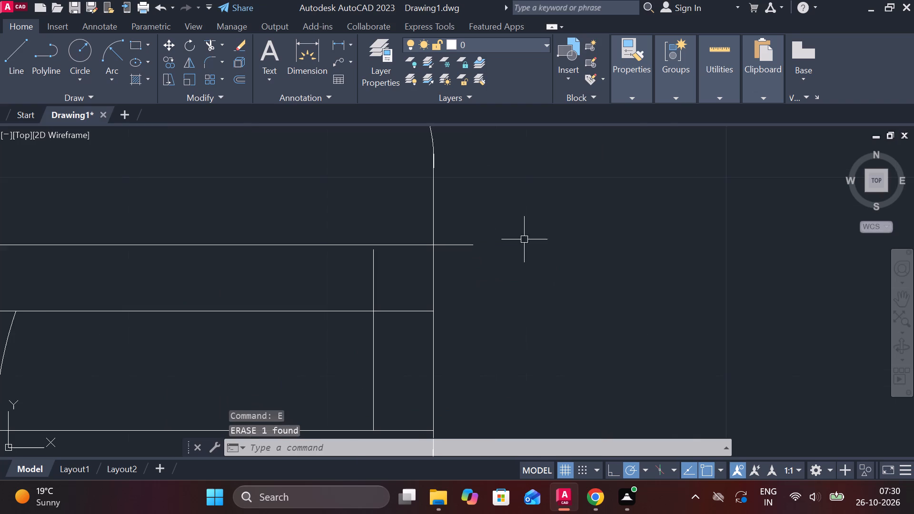
scroll(442, 162, "up", 2)
type("TR")
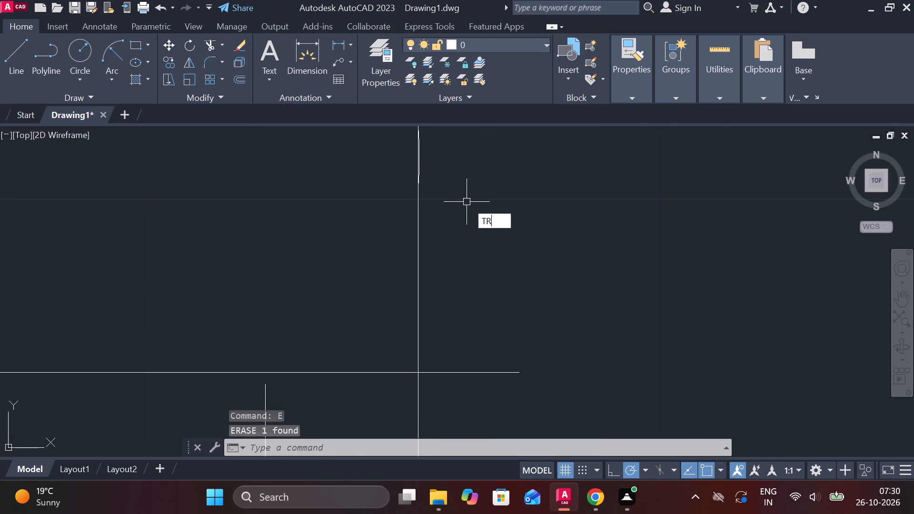
key("space")
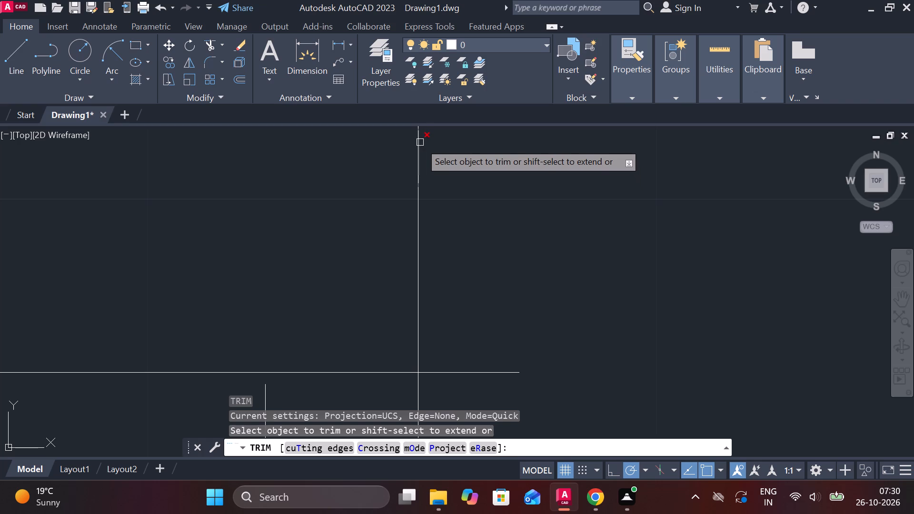
left_click(420, 142)
scroll(471, 183, "down", 3)
scroll(513, 224, "down", 1)
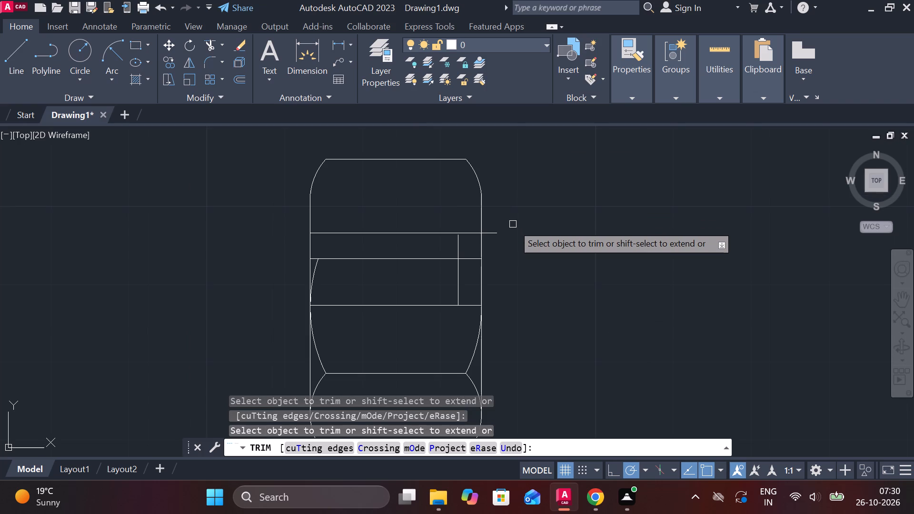
left_click(500, 231)
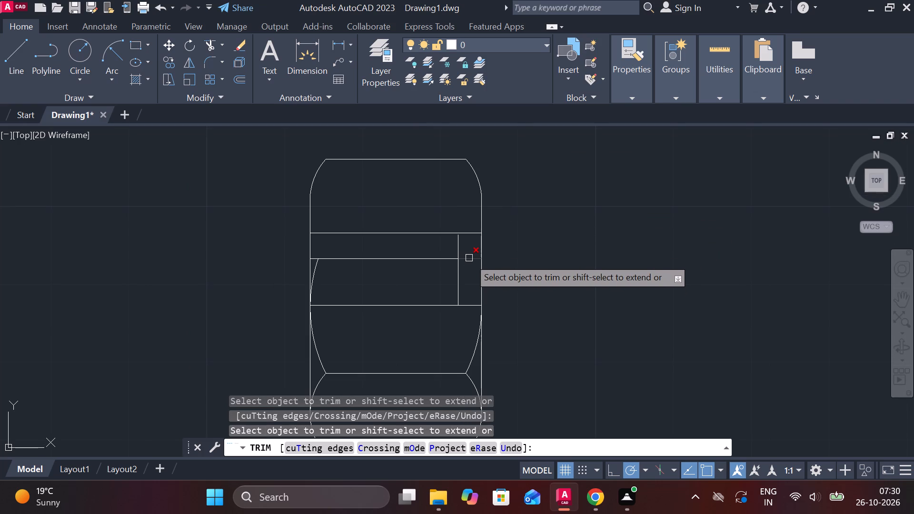
Trim away the horizontal line between the nut's left side and the inner vertical line, and the arc just above the mid-height line.
scroll(469, 258, "down", 2)
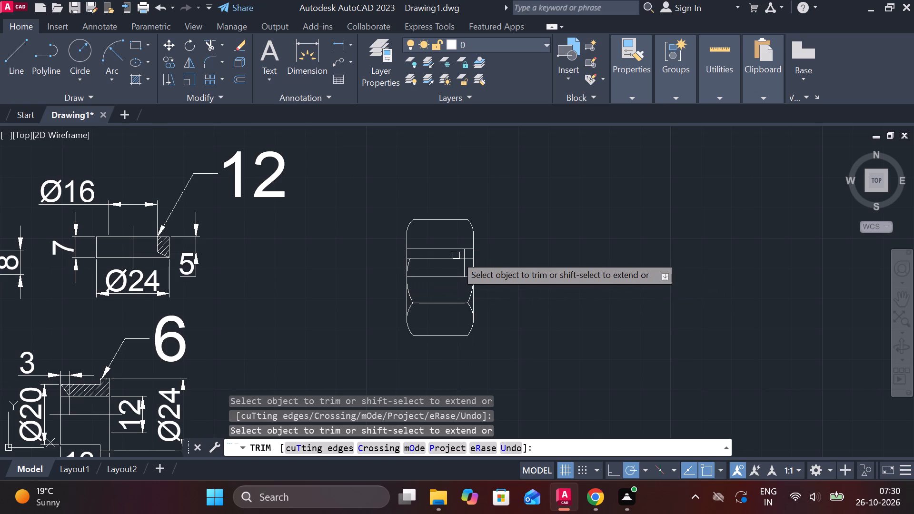
scroll(456, 256, "up", 2)
left_click(450, 260)
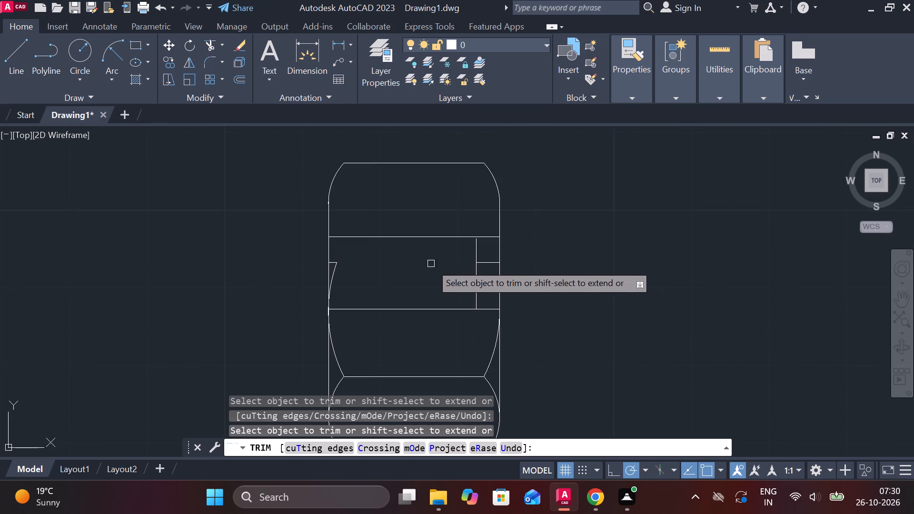
left_click(340, 263)
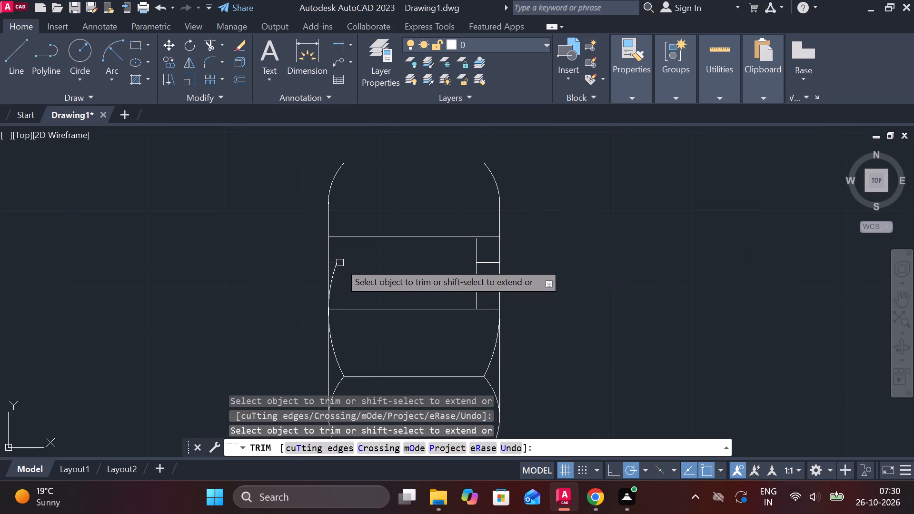
left_click(335, 266)
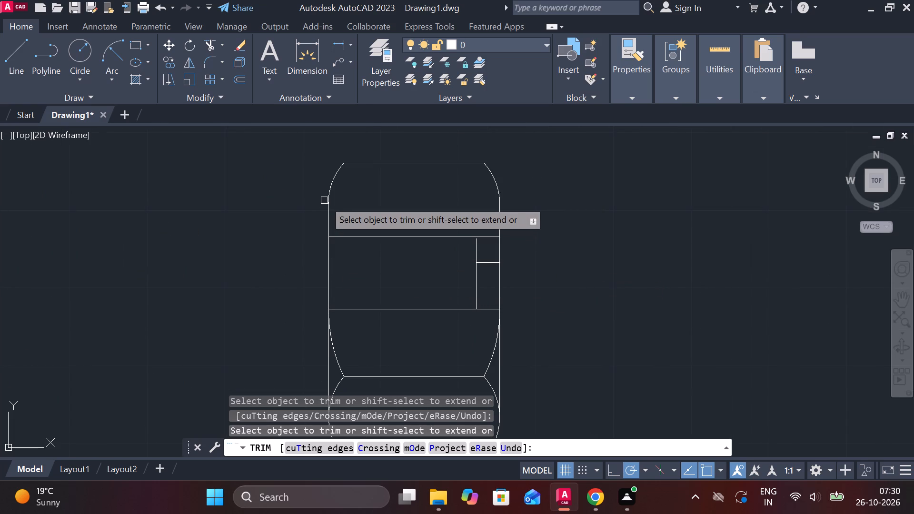
Trim the arc end that bulges past the nut's straight side at its upper left.
left_click(324, 200)
scroll(324, 200, "up", 3)
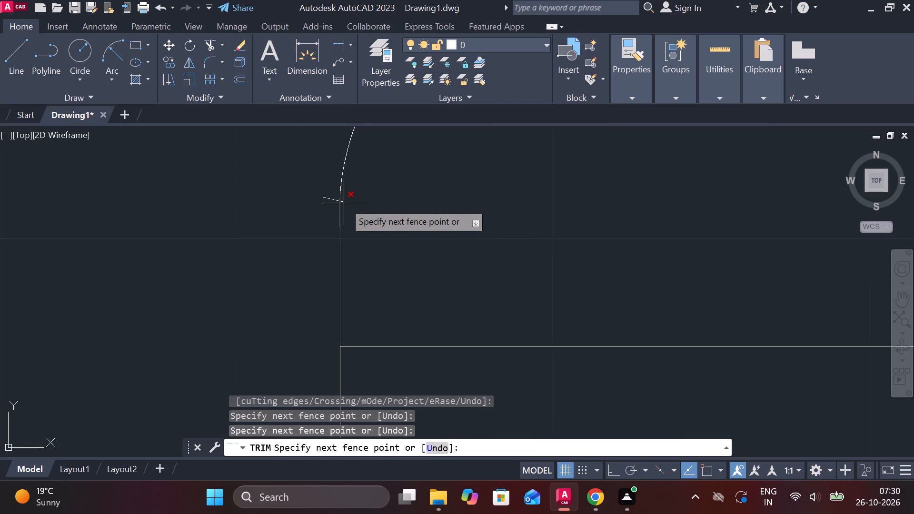
scroll(330, 201, "up", 3)
key("Escape")
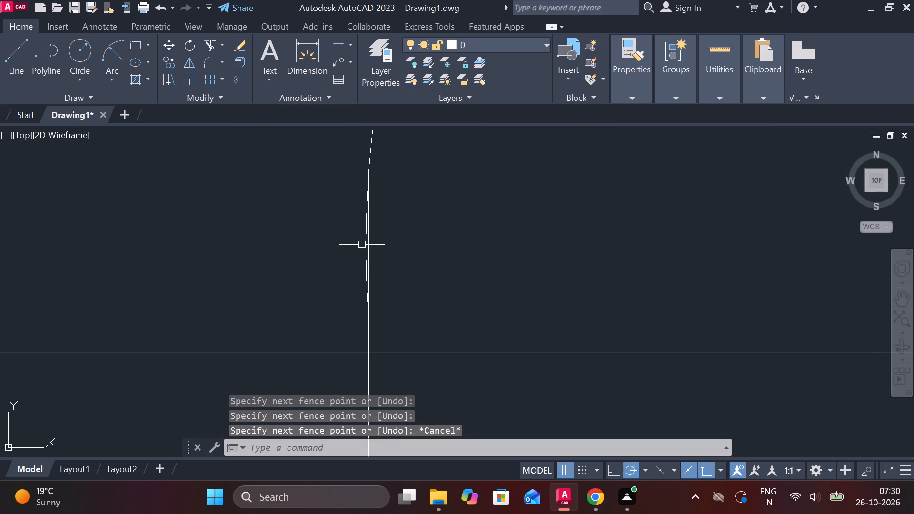
key("space")
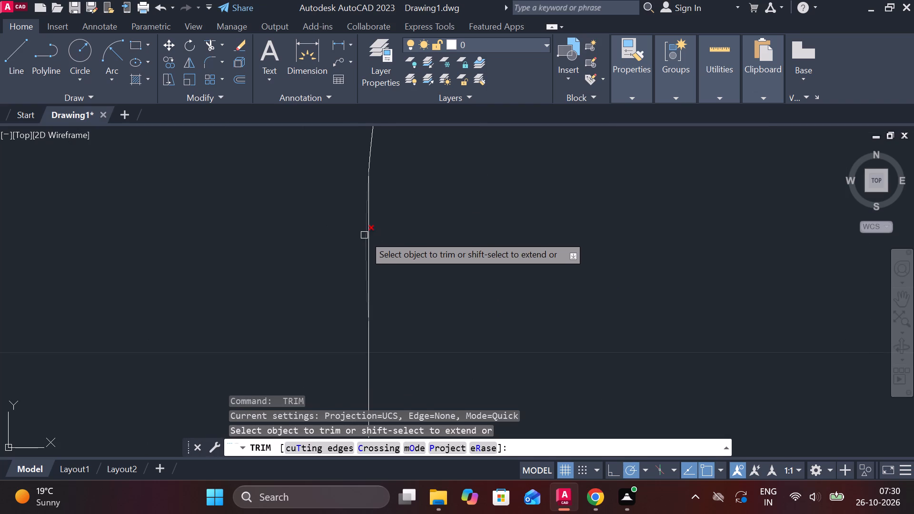
left_click(364, 235)
scroll(359, 243, "down", 7)
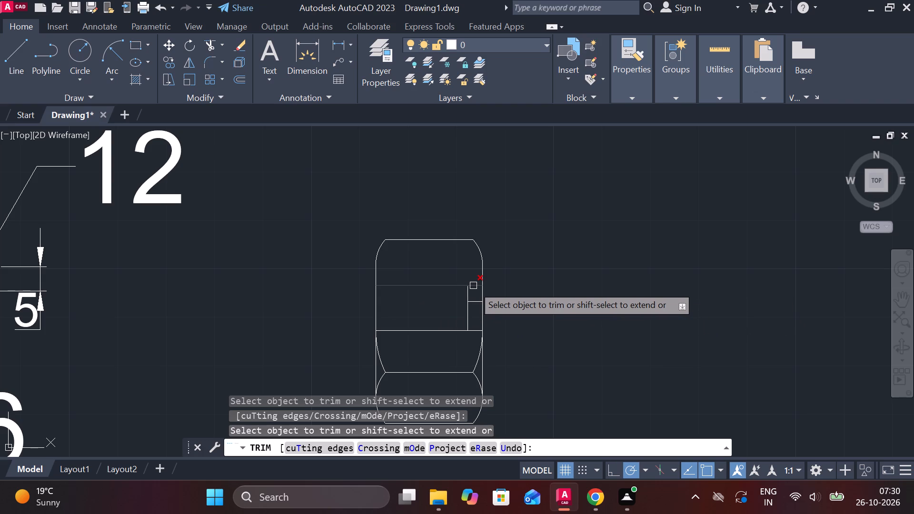
Extend the inner vertical line up to the horizontal bore line in the nut's upper half.
scroll(476, 286, "up", 2)
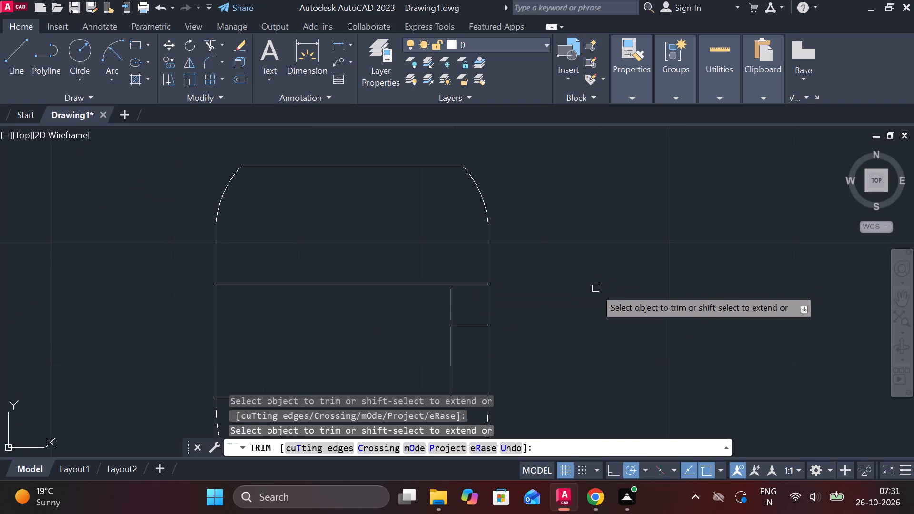
key("Escape")
type("EX")
key("space")
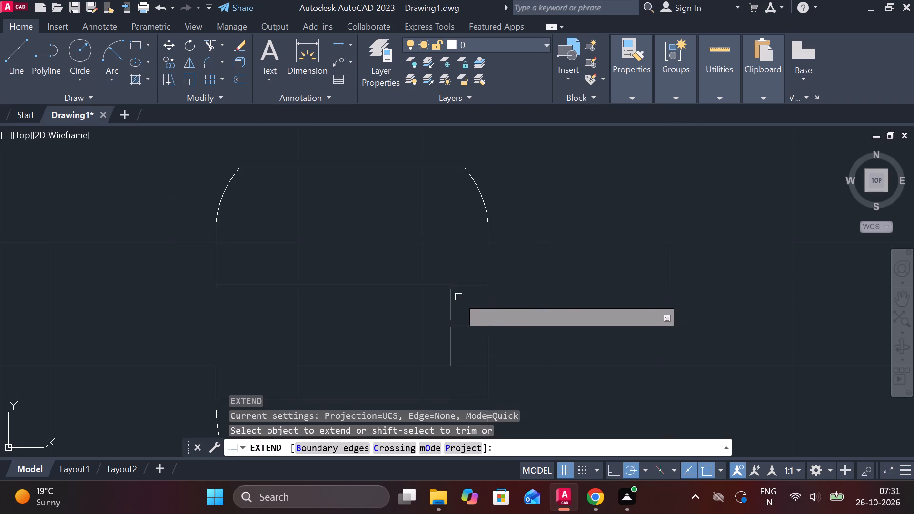
left_click(448, 300)
key("Escape")
Trim the horizontal bore line's piece between the inner vertical line and the nut's right side.
type("TR")
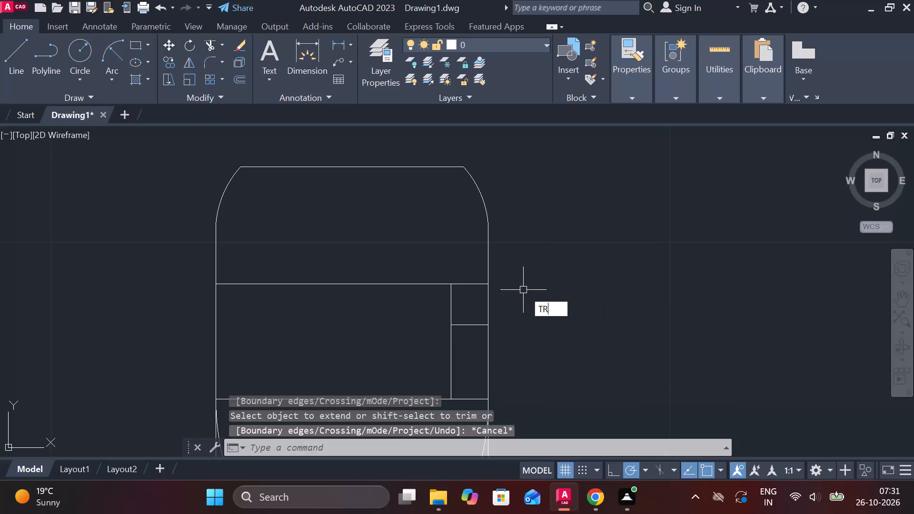
key("space")
left_click(476, 285)
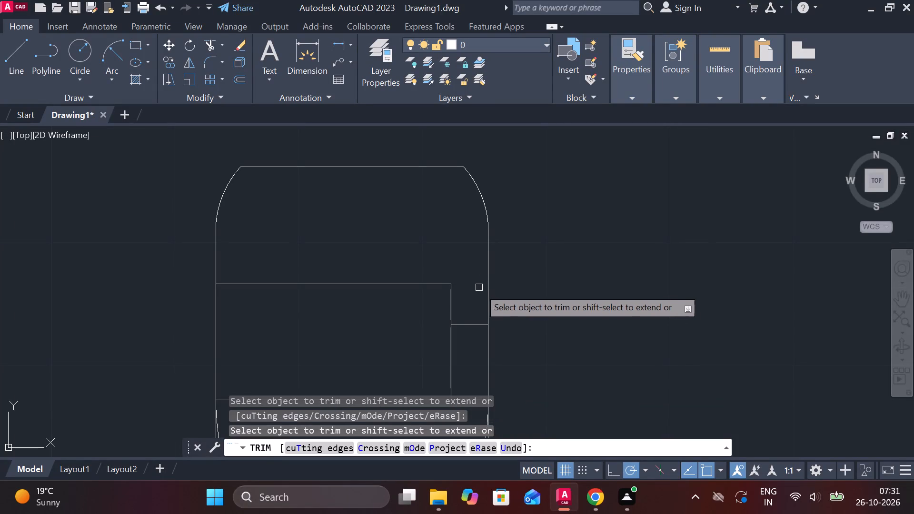
scroll(484, 292, "down", 1)
key("Escape")
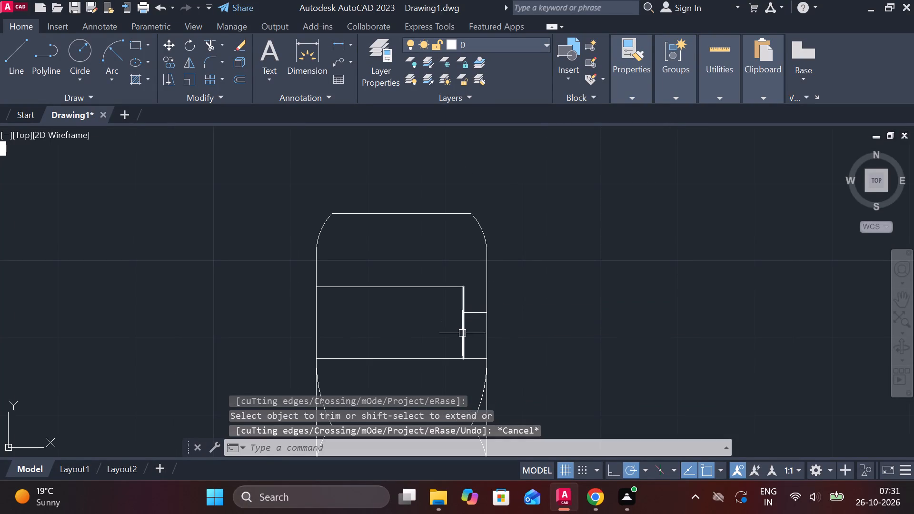
Offset the inner vertical line by 1 toward the inside of the bore.
left_click(462, 333)
key("o")
key("Return")
key("Return")
scroll(454, 317, "up", 1)
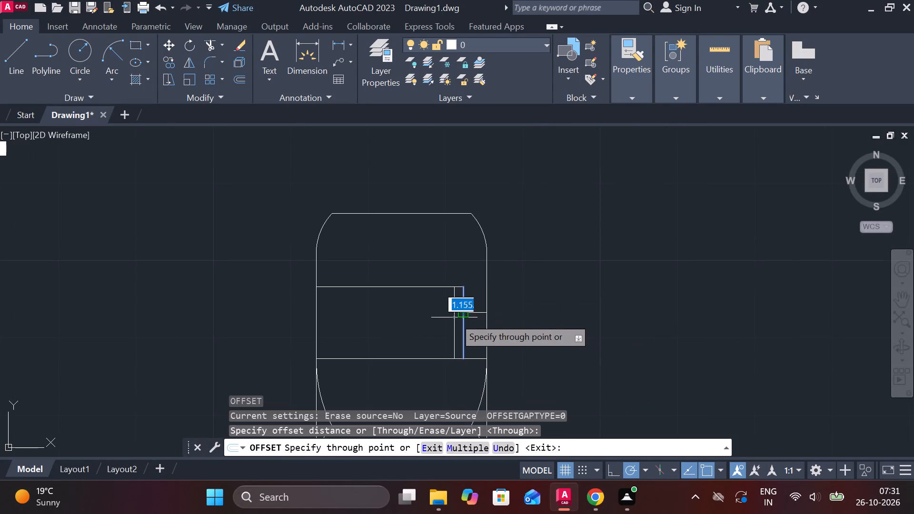
scroll(454, 317, "up", 1)
type("1")
key("space")
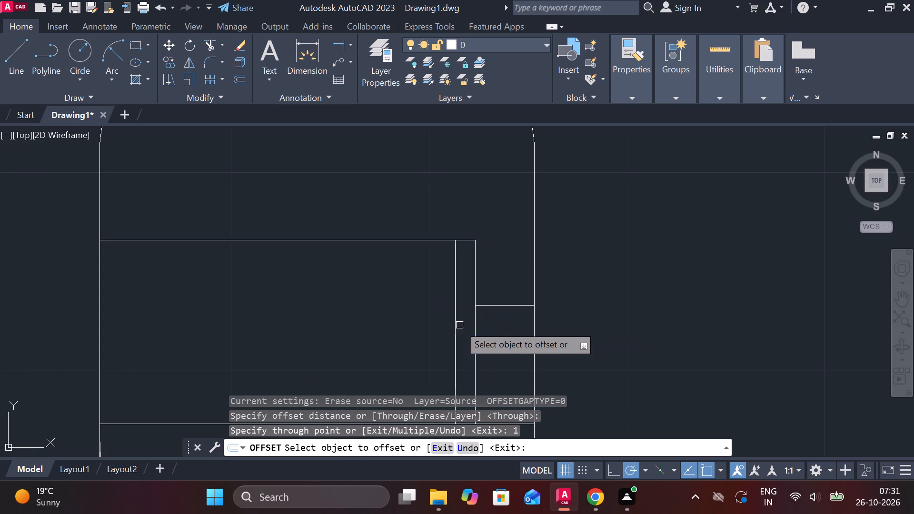
scroll(498, 314, "down", 3)
scroll(521, 302, "up", 3)
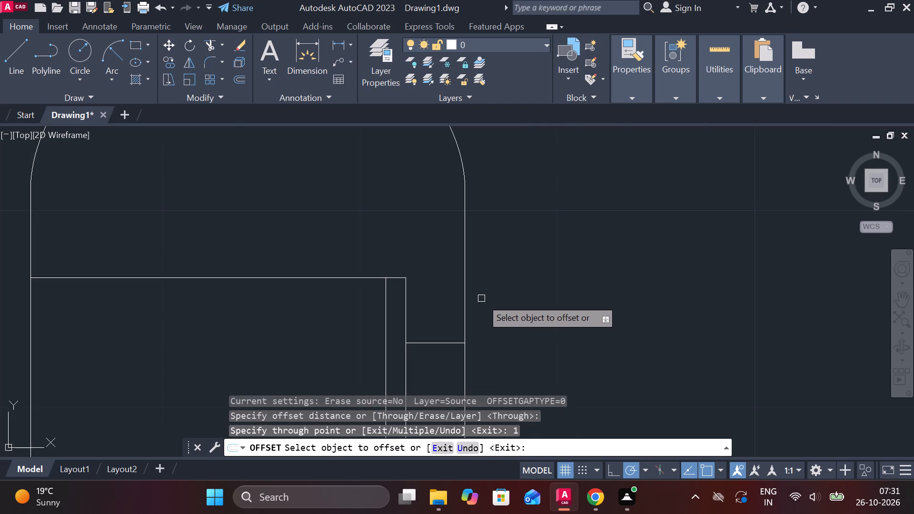
scroll(481, 298, "down", 3)
scroll(458, 300, "up", 3)
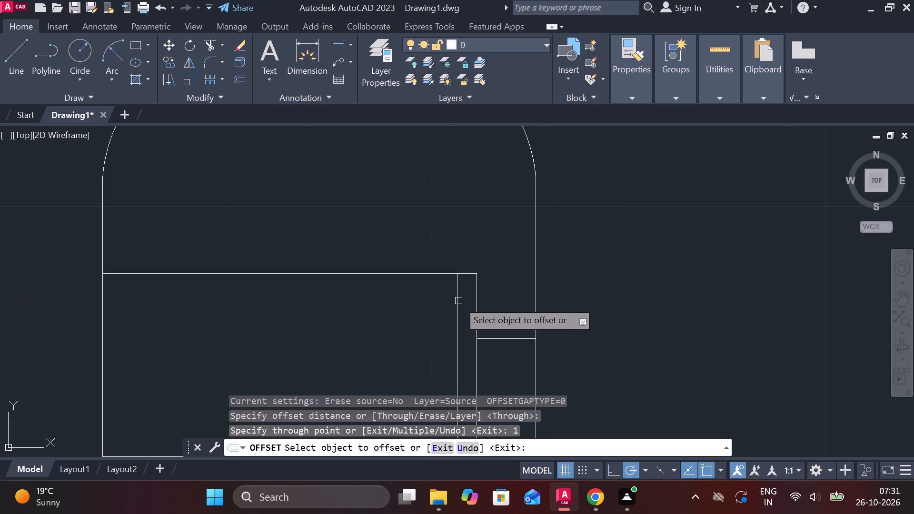
key("Escape")
Draw a circle tangent to the horizontal bore line and both inner vertical lines at the bore's upper right corner.
left_click(84, 73)
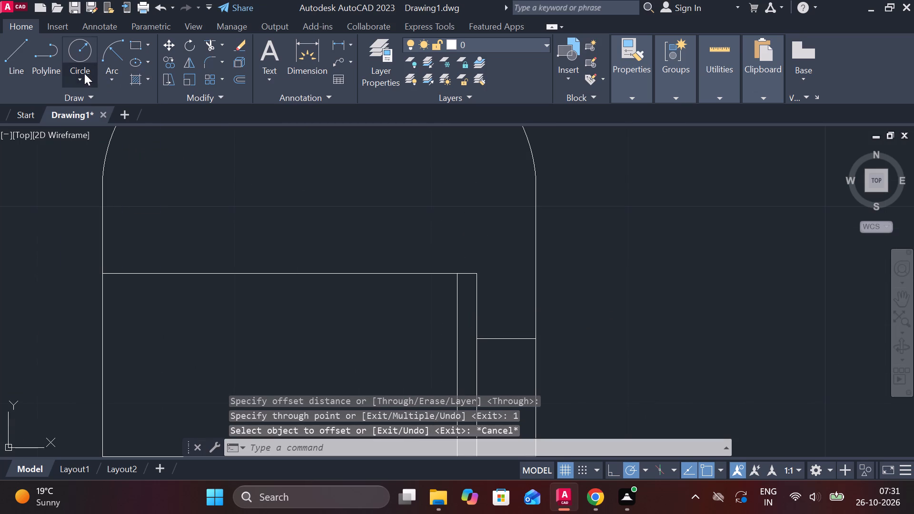
left_click(133, 245)
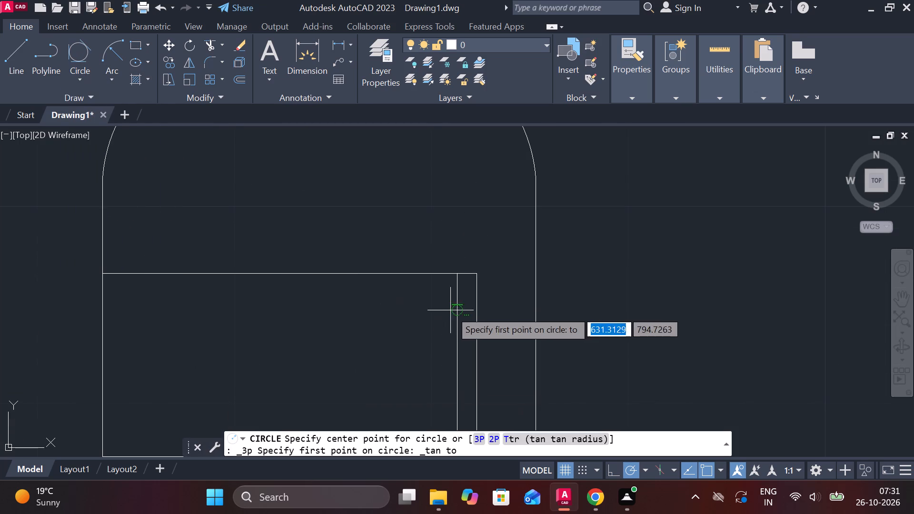
scroll(468, 287, "up", 2)
left_click(470, 257)
left_click(487, 276)
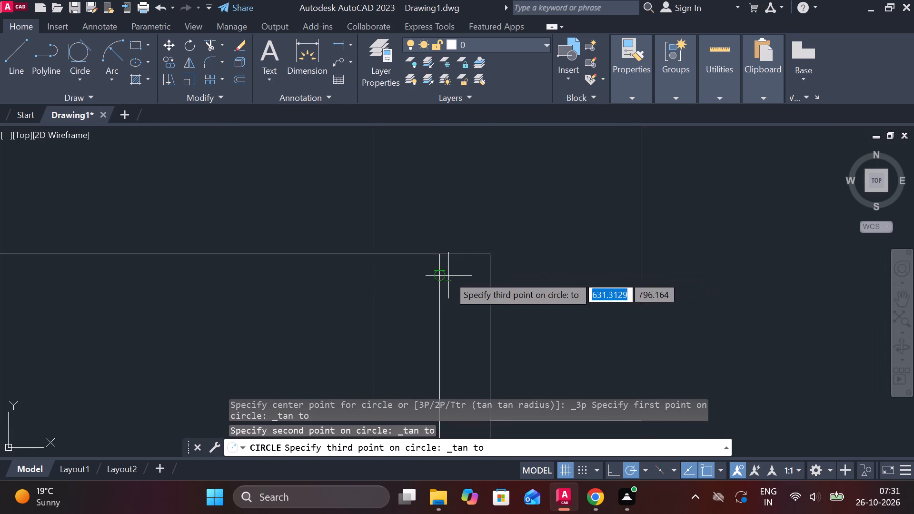
left_click(448, 276)
Trim the circle's lower half and the line ends projecting beyond the arc, leaving a rounded groove top.
type("TR")
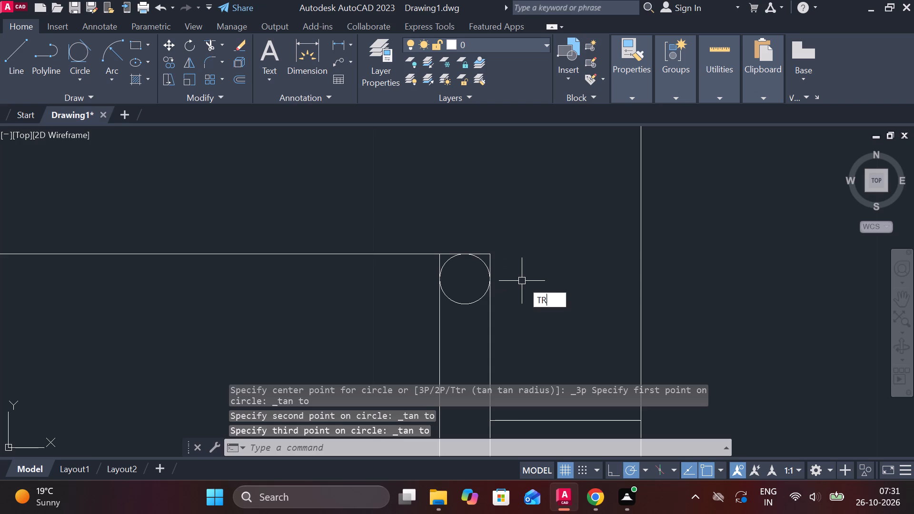
key("space")
left_click_drag(455, 290, 471, 366)
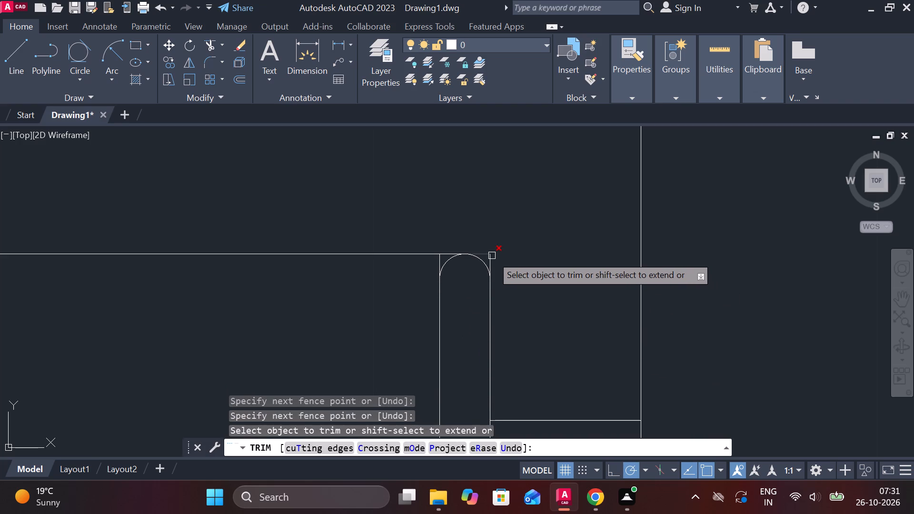
left_click(492, 256)
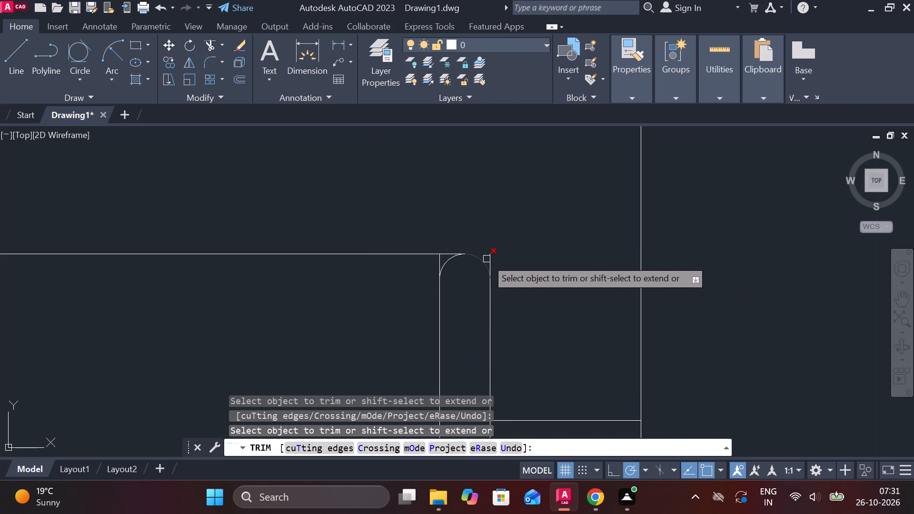
left_click(490, 255)
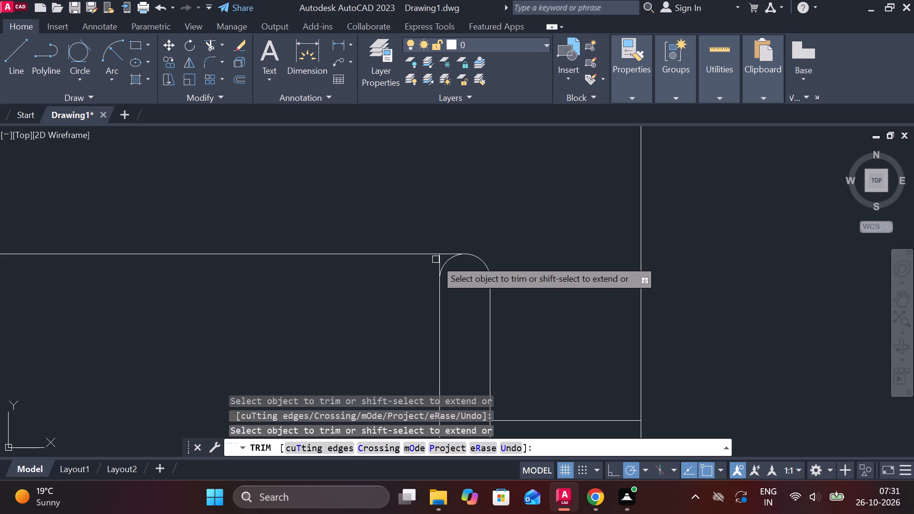
left_click(438, 259)
scroll(523, 272, "down", 2)
key("Escape")
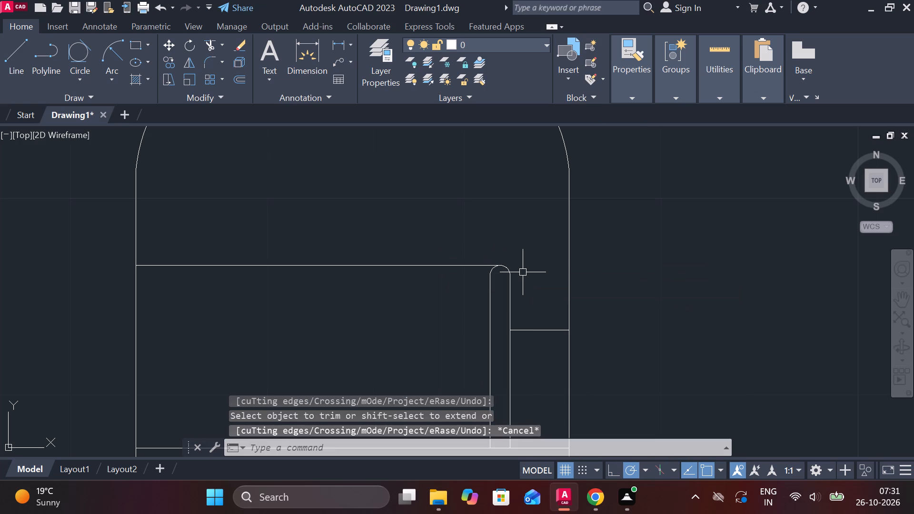
Draw an 18-long horizontal line from the rounded top's left end to the nut's left side.
key("l")
key("Return")
scroll(526, 280, "down", 2)
scroll(507, 277, "up", 3)
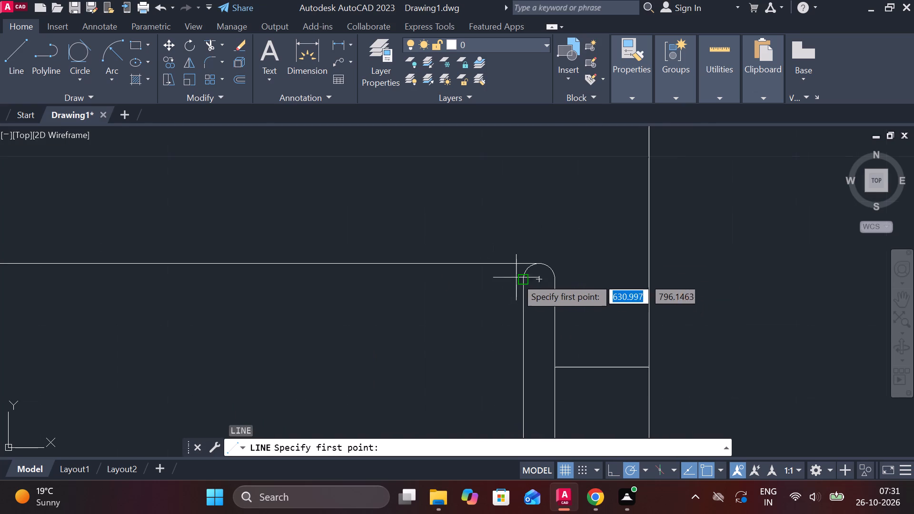
left_click(520, 277)
scroll(339, 288, "down", 2)
middle_click_drag(222, 302, 376, 306)
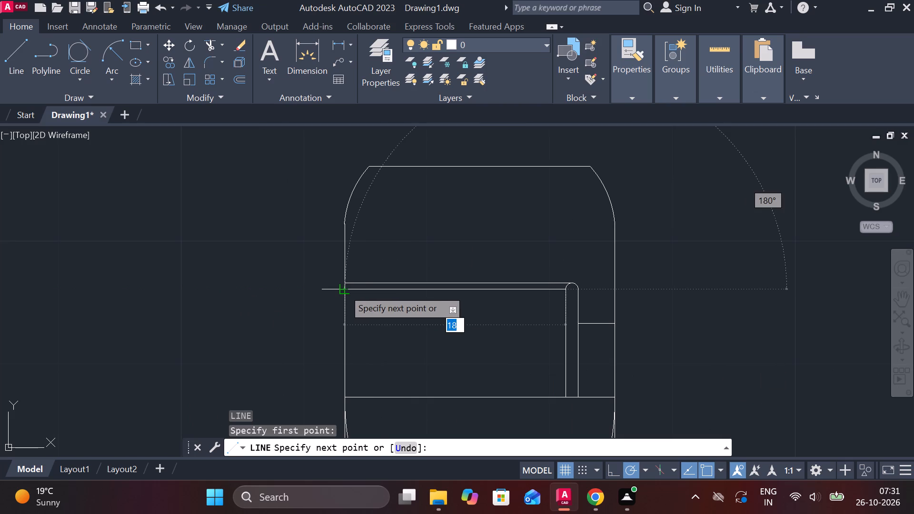
left_click(343, 289)
key("Escape")
scroll(480, 318, "down", 2)
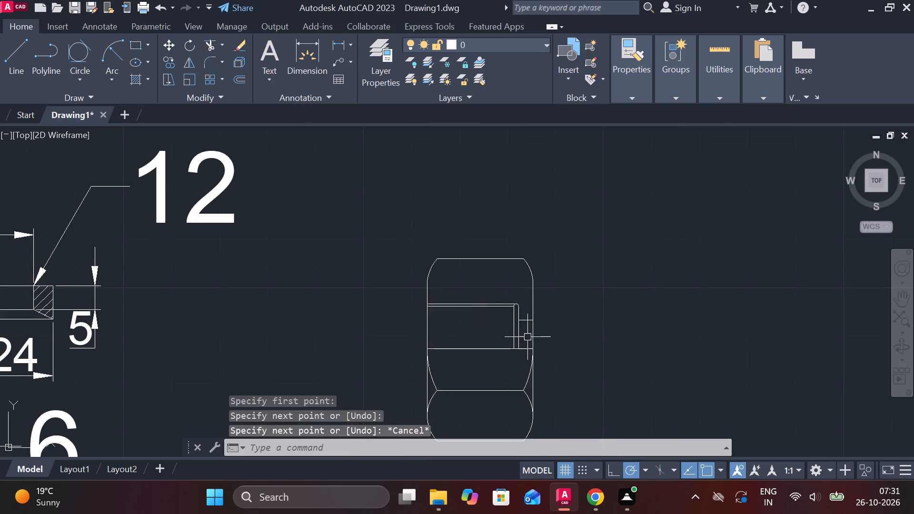
Stretch both ends of the mid-height line past the nut's sides, making it about 35 long.
middle_click_drag(527, 337, 479, 281)
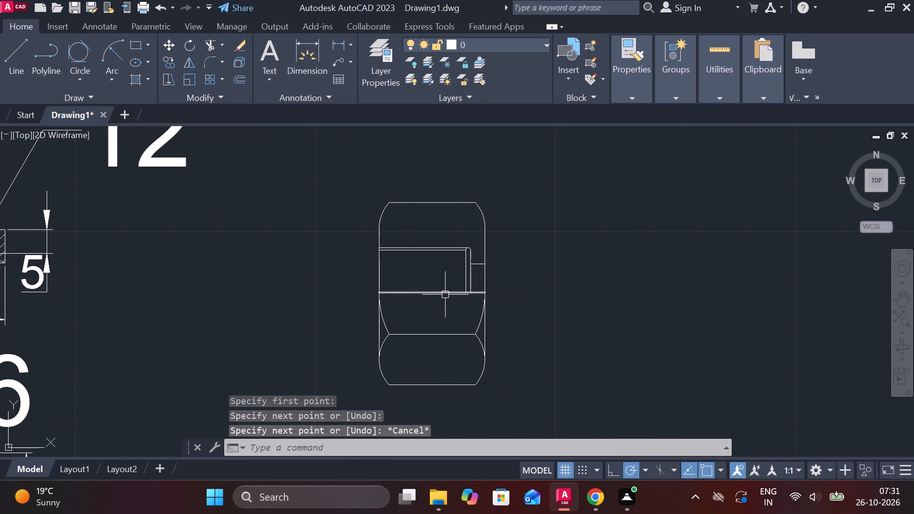
left_click(445, 295)
left_click(378, 293)
left_click(348, 292)
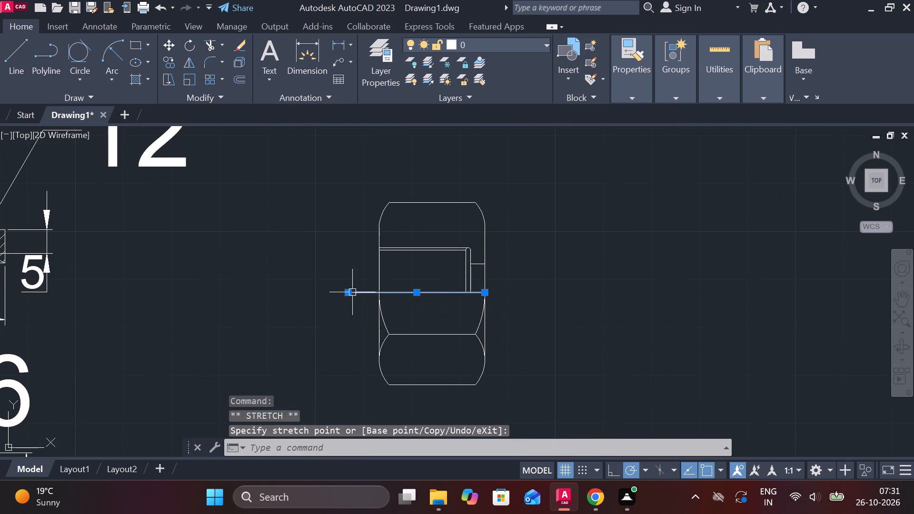
left_click(483, 293)
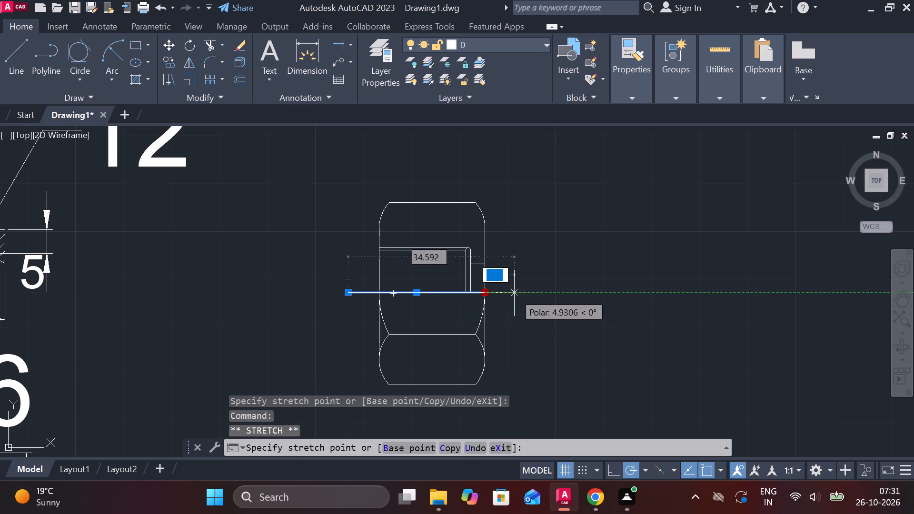
left_click(516, 293)
key("Escape")
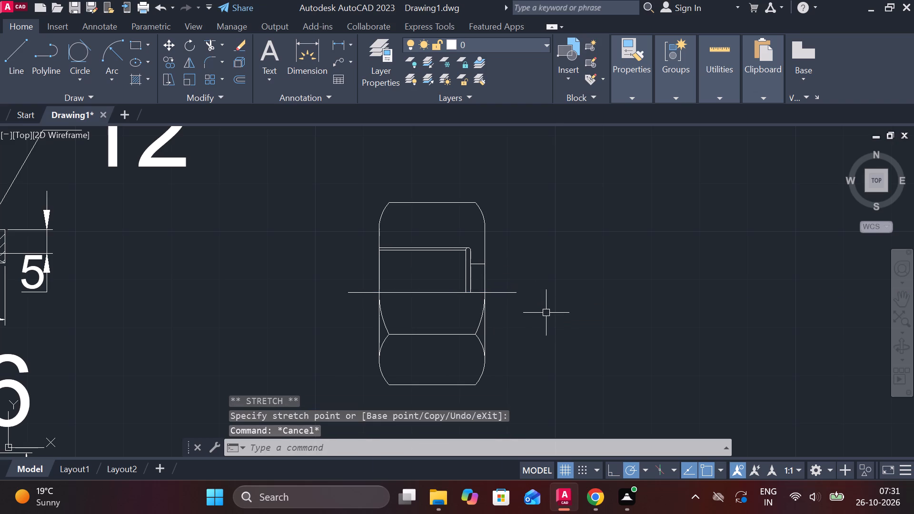
Hatch the nut's sectioned upper region between its outline and the bore with diagonal lines at scale 0.4.
left_click(139, 77)
left_click(427, 215)
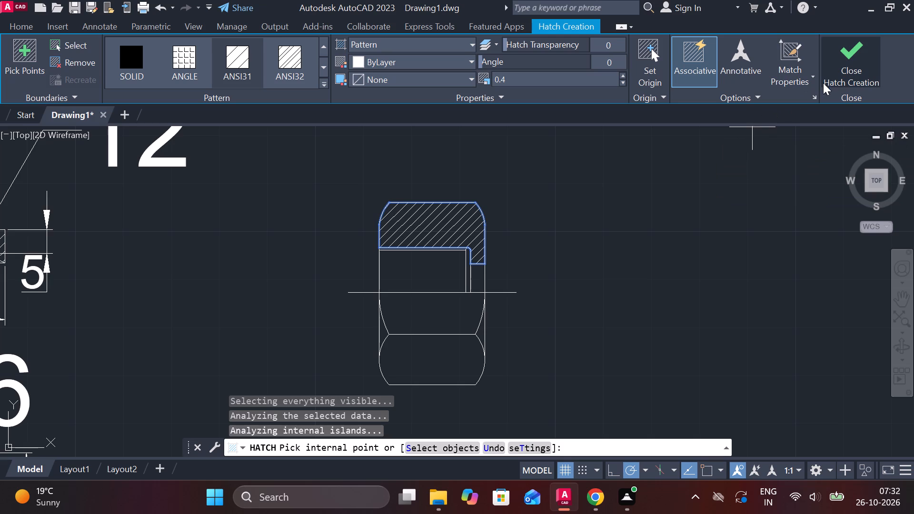
left_click(834, 73)
Copy the complete hatched nut to the free space below and right of the undimensioned bushing in the other parts group.
scroll(570, 183, "down", 2)
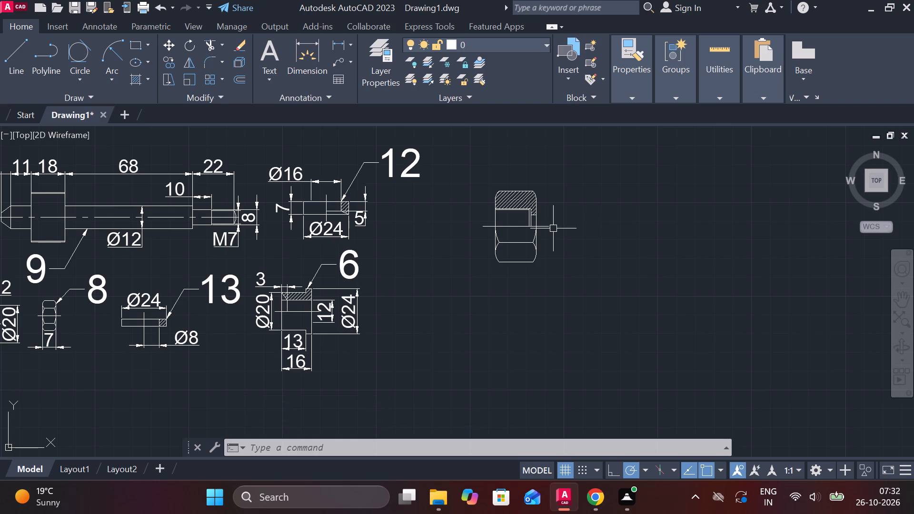
scroll(553, 228, "up", 1)
left_click(419, 163)
left_click(617, 356)
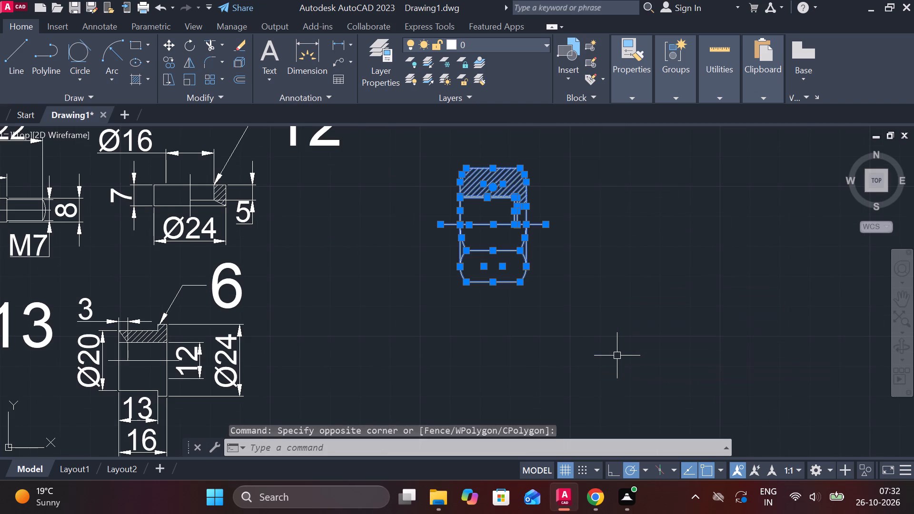
type("CO")
key("Return")
left_click(609, 328)
scroll(609, 328, "down", 5)
scroll(330, 386, "up", 3)
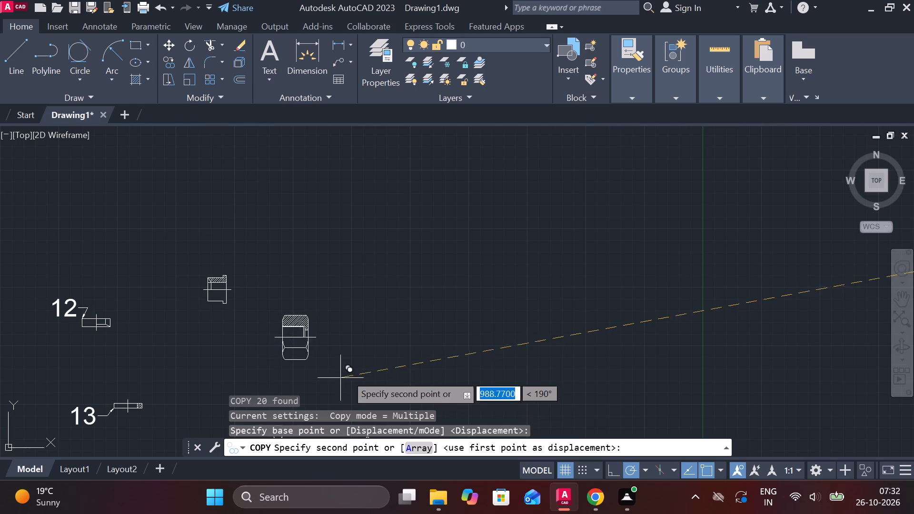
left_click(361, 364)
scroll(406, 347, "down", 3)
scroll(827, 275, "up", 2)
scroll(674, 283, "up", 2)
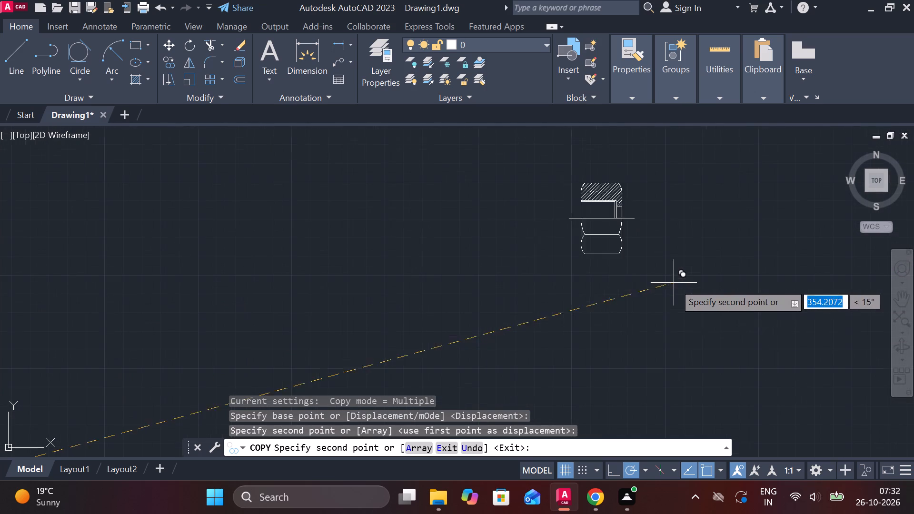
key("grave")
key("Escape")
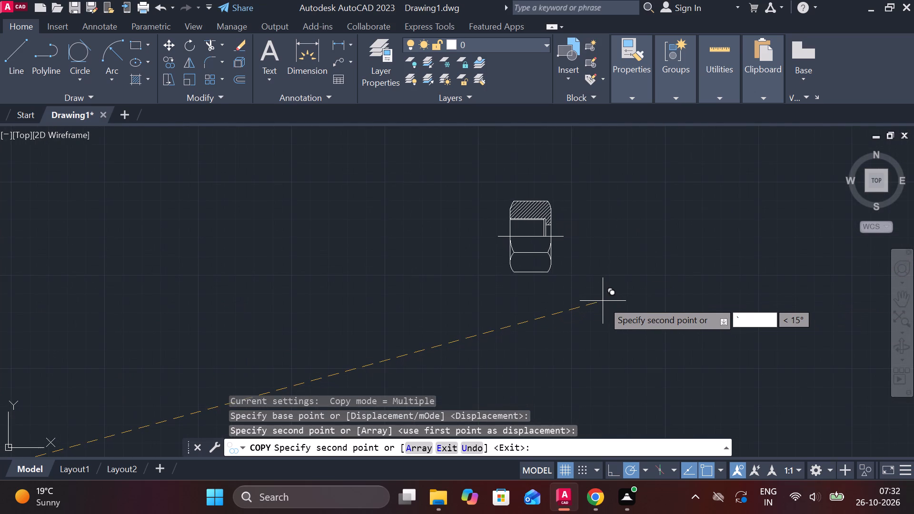
Add a horizontal linear dimension above the original nut, from its left side to the right edge of the rounded bore groove.
scroll(427, 318, "down", 2)
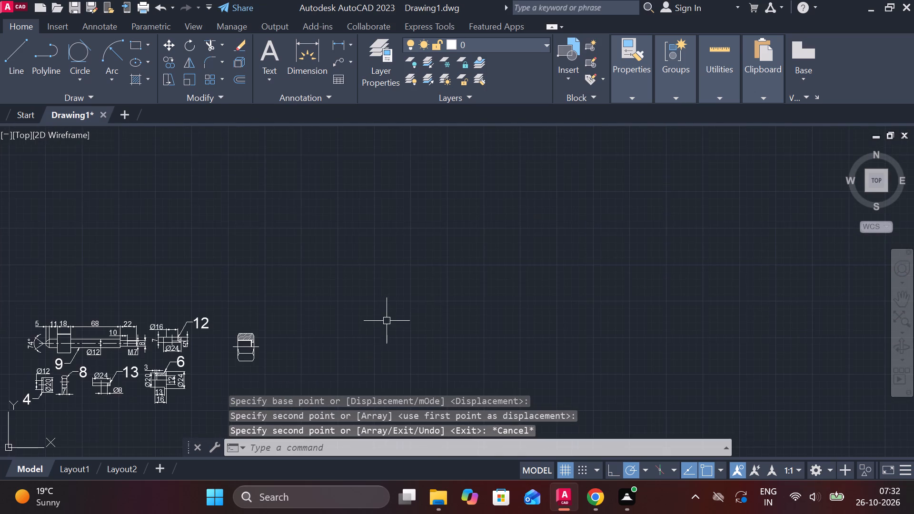
middle_click_drag(383, 321, 531, 299)
scroll(333, 297, "up", 2)
middle_click_drag(406, 314, 414, 250)
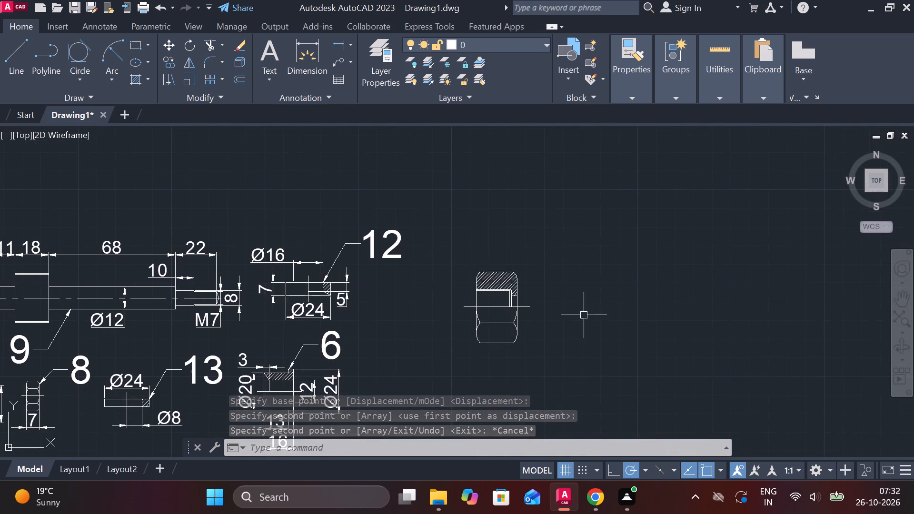
scroll(584, 315, "up", 1)
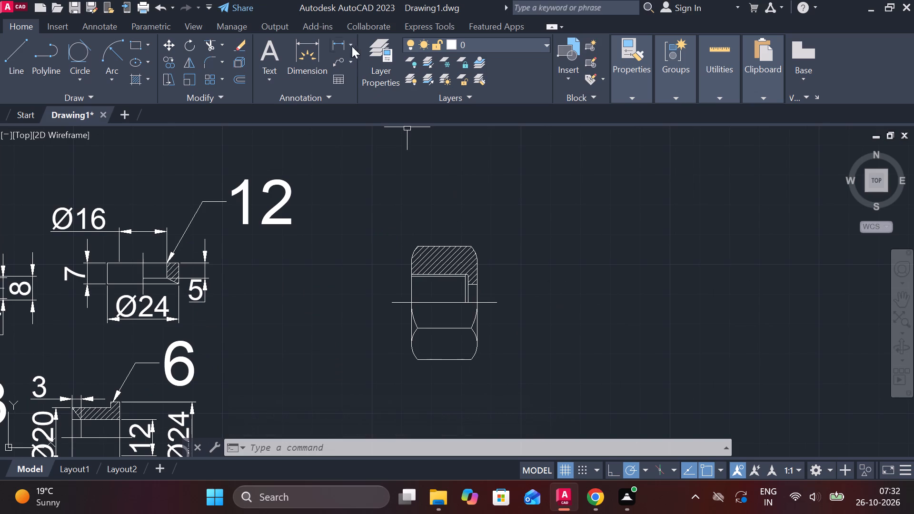
left_click(340, 39)
scroll(473, 251, "up", 3)
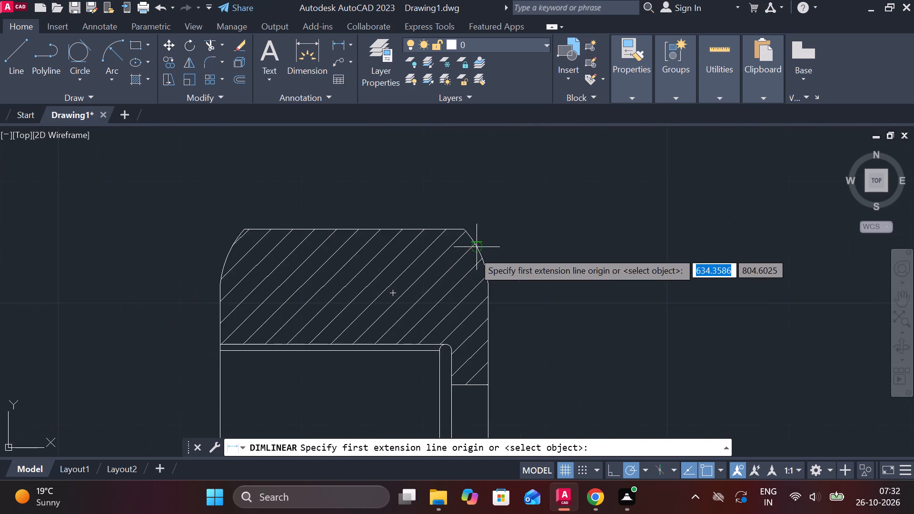
left_click(451, 364)
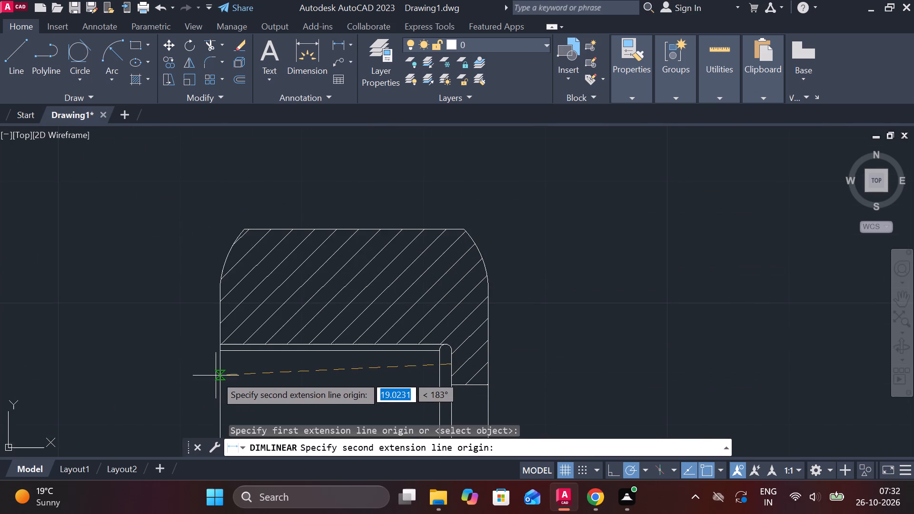
left_click(216, 376)
scroll(272, 206, "down", 2)
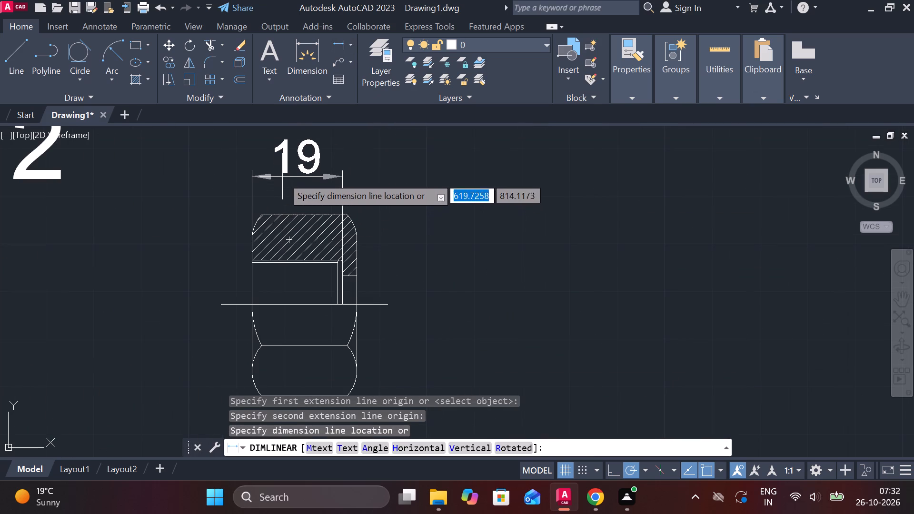
left_click(282, 177)
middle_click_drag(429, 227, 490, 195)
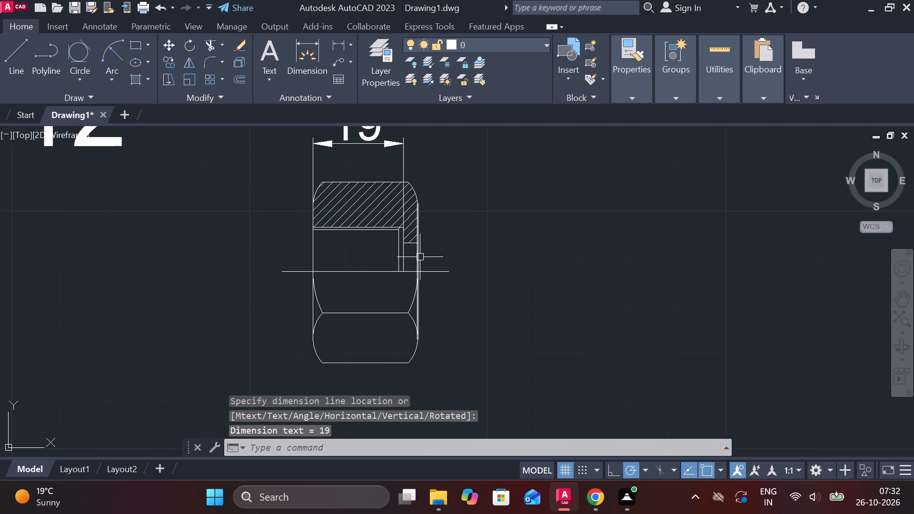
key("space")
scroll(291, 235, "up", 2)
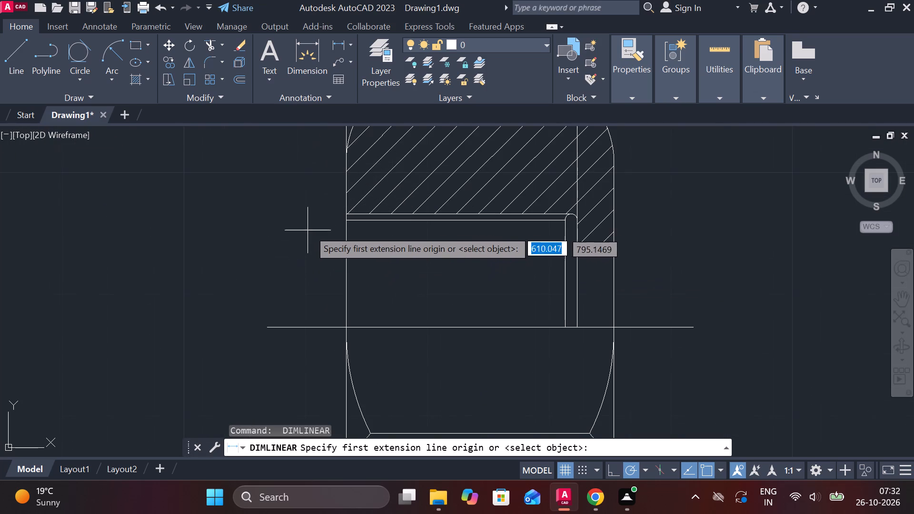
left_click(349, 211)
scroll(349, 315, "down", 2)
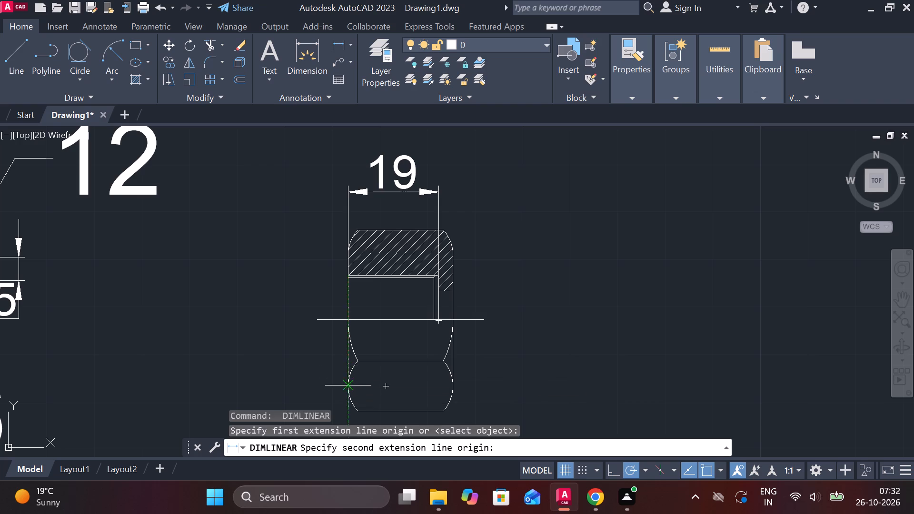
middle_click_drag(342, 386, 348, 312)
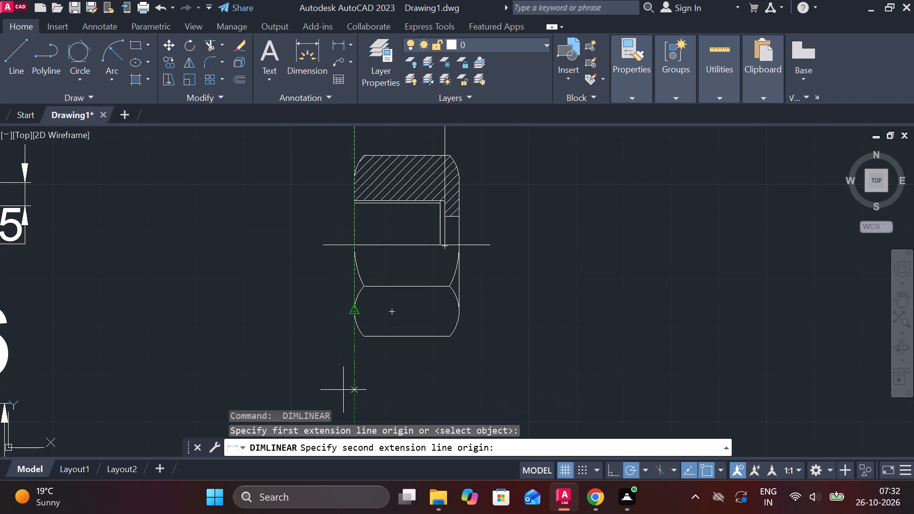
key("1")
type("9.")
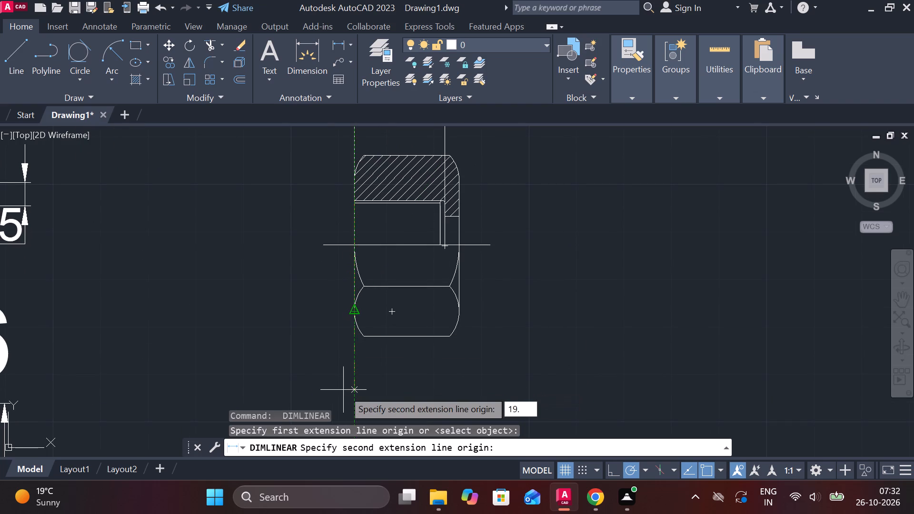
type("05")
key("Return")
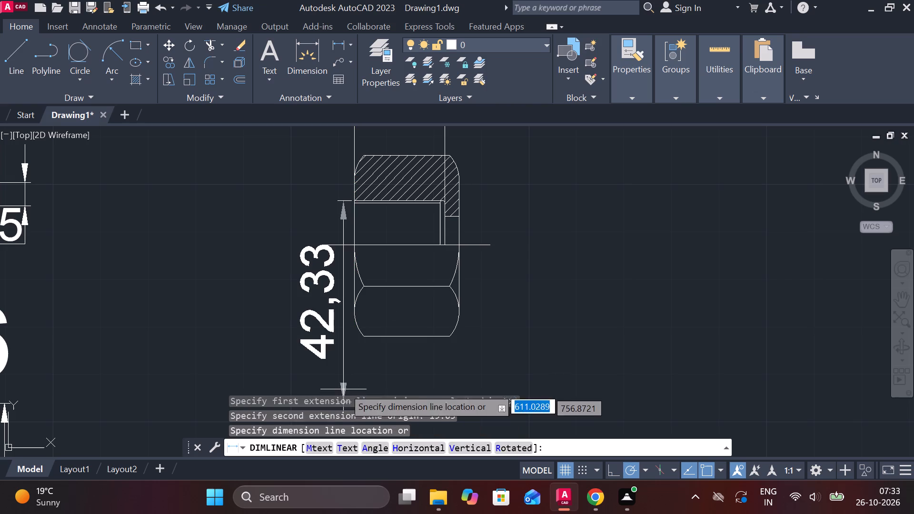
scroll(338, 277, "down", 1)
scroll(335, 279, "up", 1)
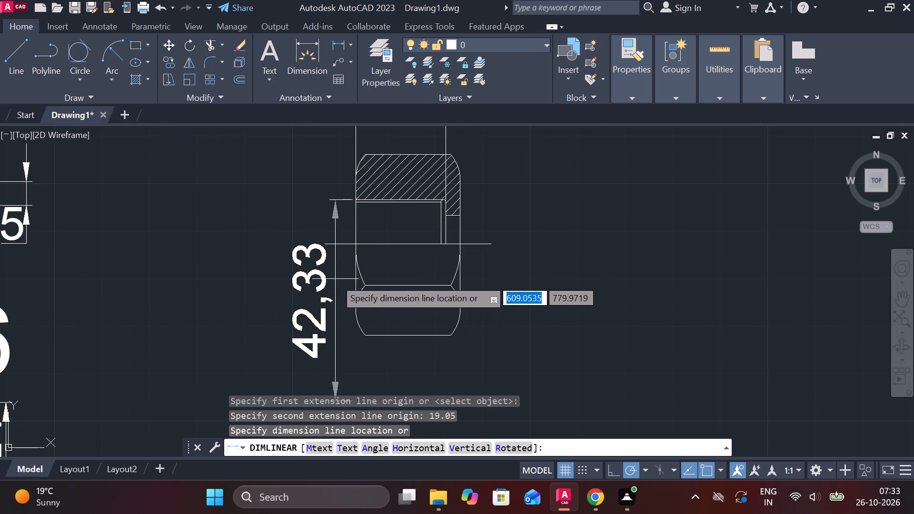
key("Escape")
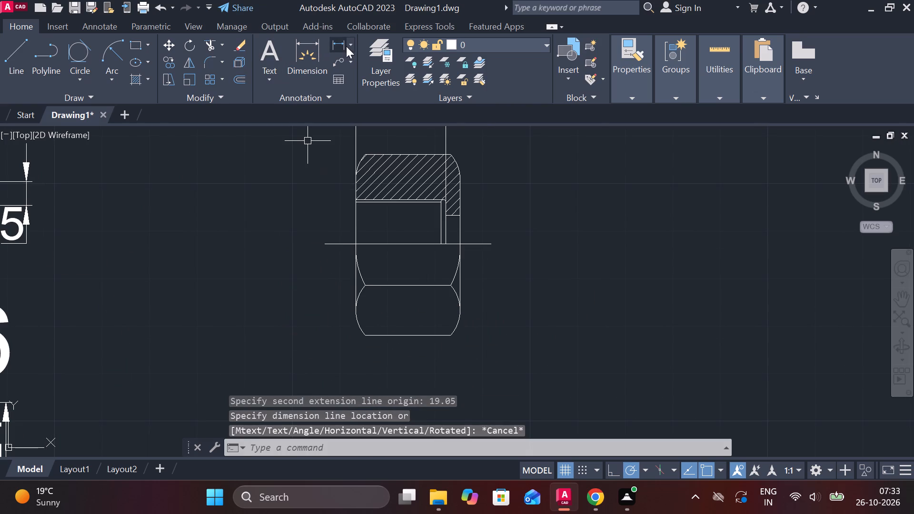
Add a 19.05 vertical dimension left of the nut, measured straight down from the bore's upper left corner.
left_click(339, 44)
scroll(336, 198, "up", 3)
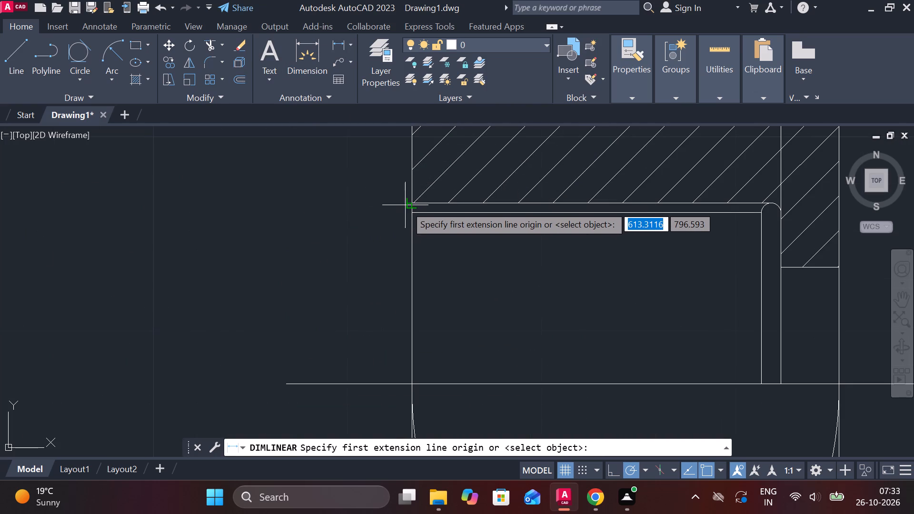
left_click(409, 203)
scroll(371, 248, "down", 2)
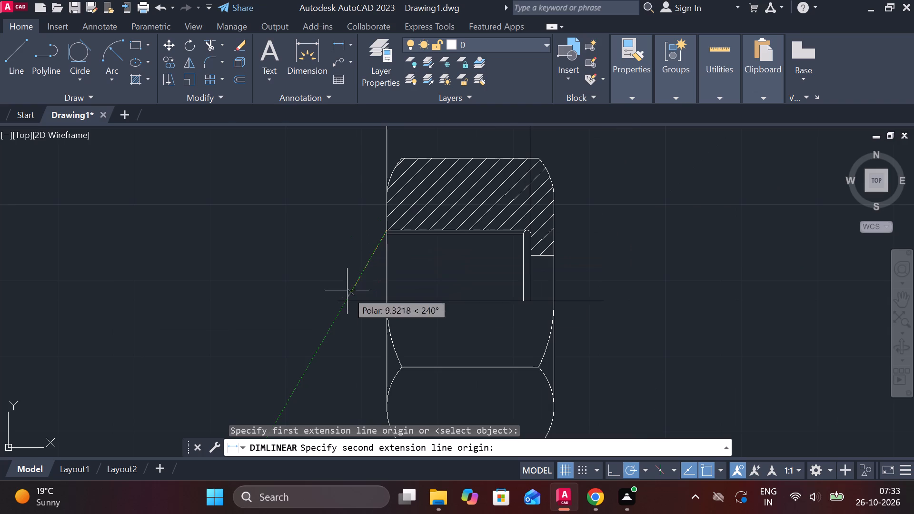
middle_click_drag(347, 296, 341, 188)
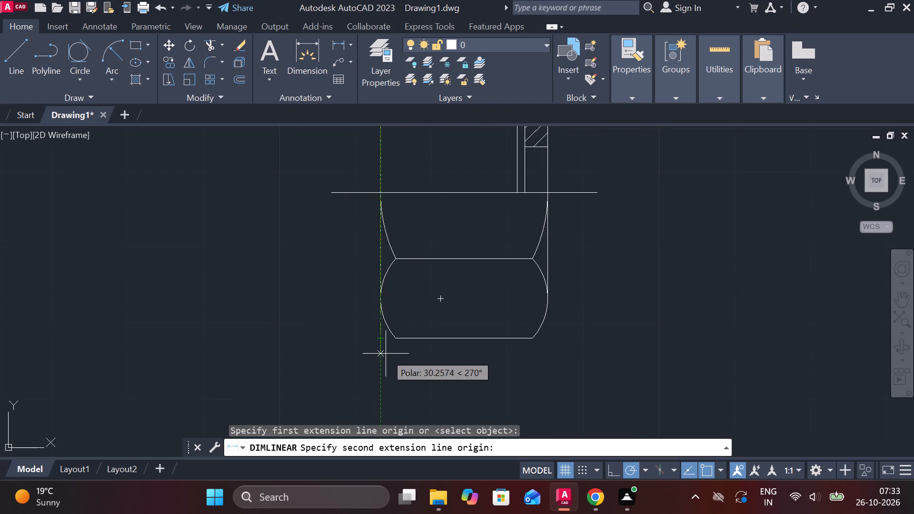
type("19.05")
key("Return")
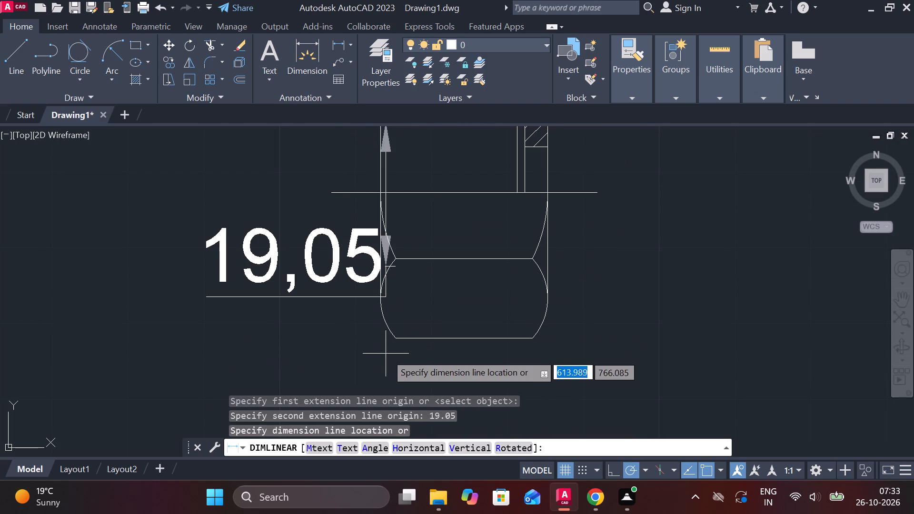
scroll(334, 278, "down", 2)
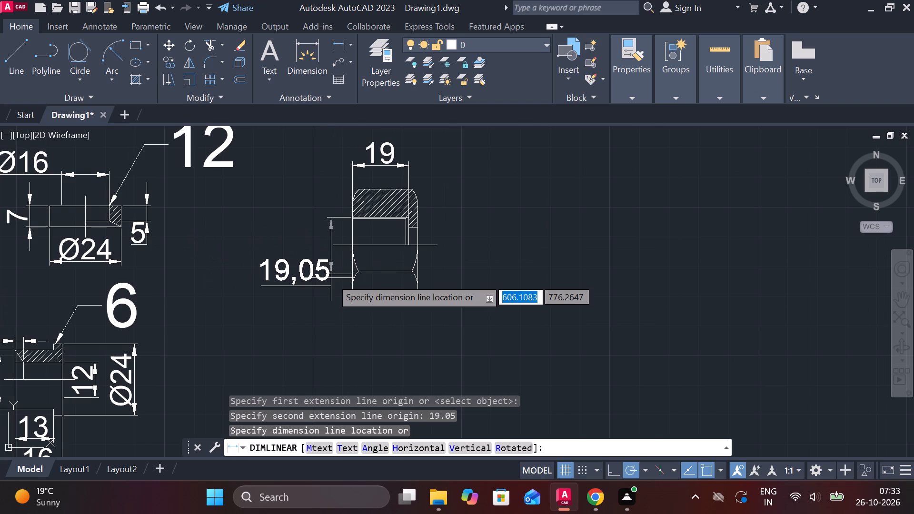
left_click(331, 278)
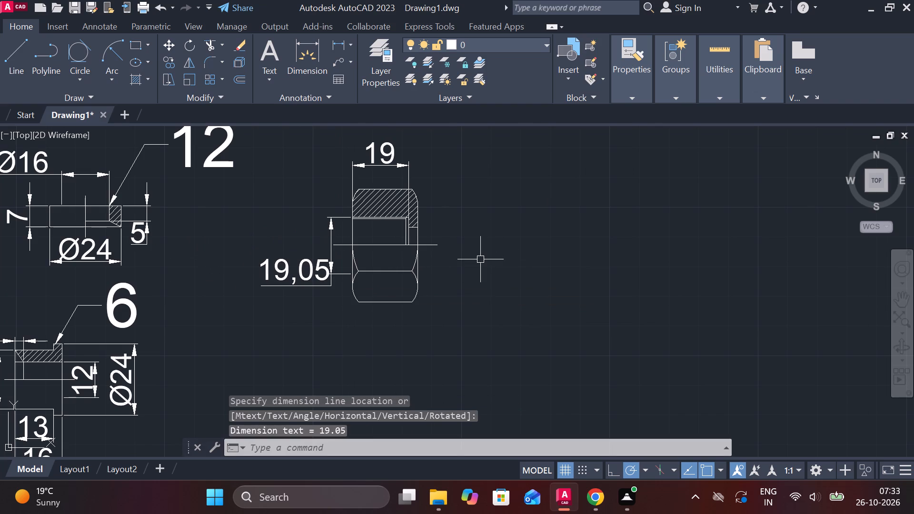
Dimension the nut's overall width below the part and its overall height to the right of it.
left_click(334, 47)
left_click(350, 289)
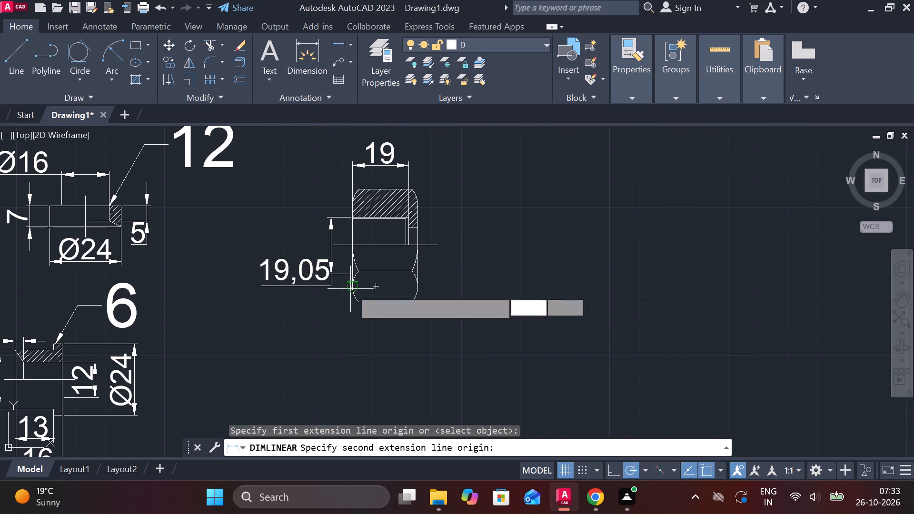
left_click(424, 287)
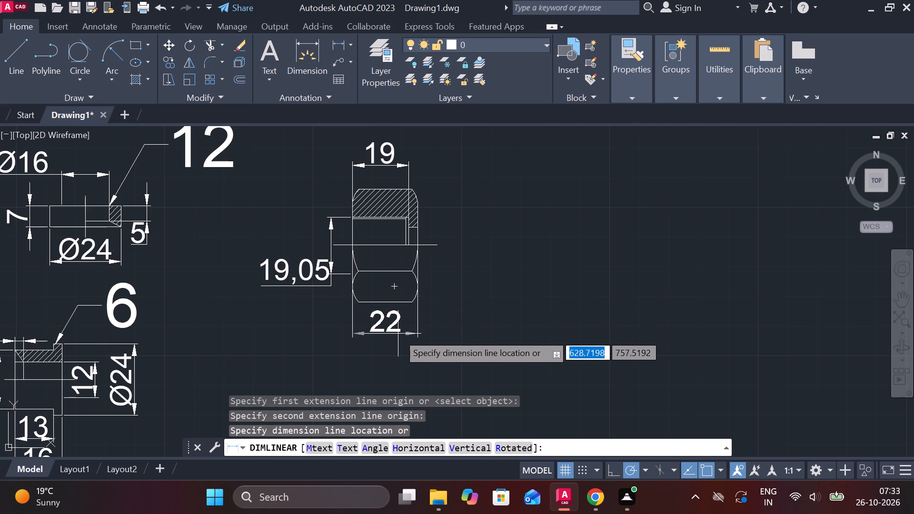
left_click(398, 334)
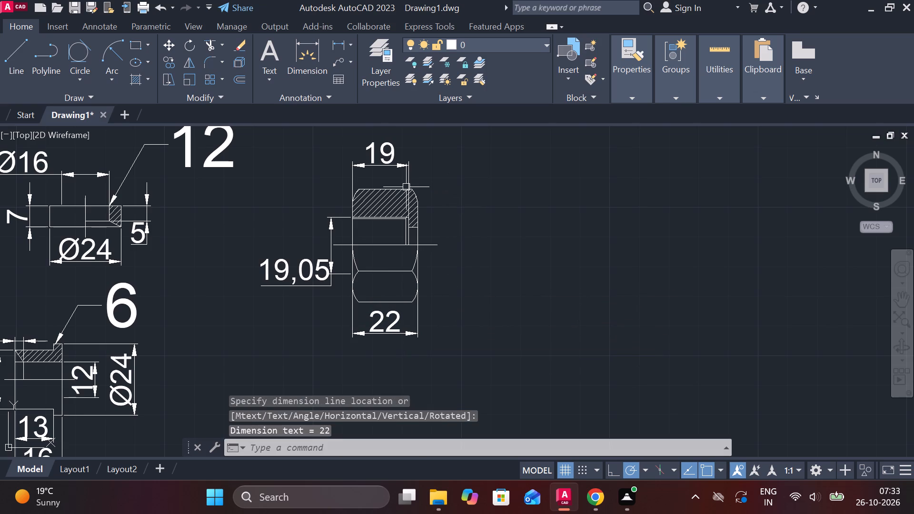
key("space")
left_click(390, 187)
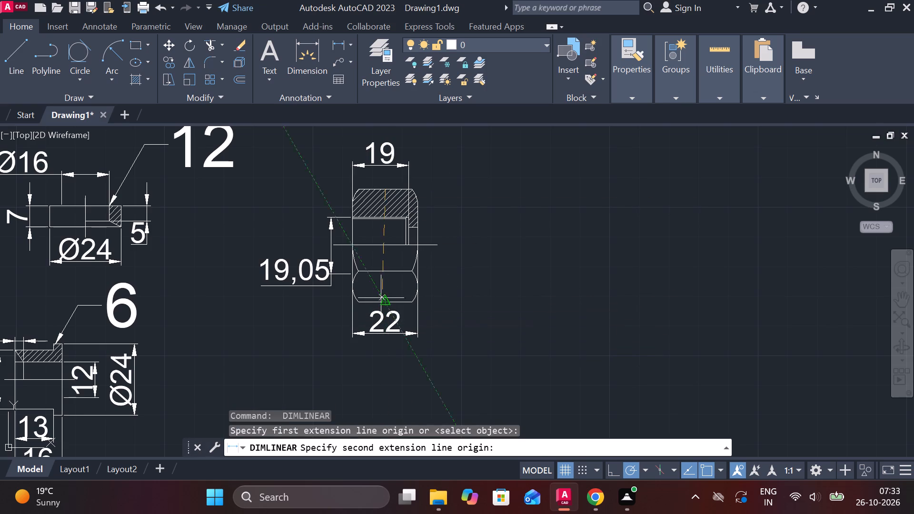
left_click(384, 298)
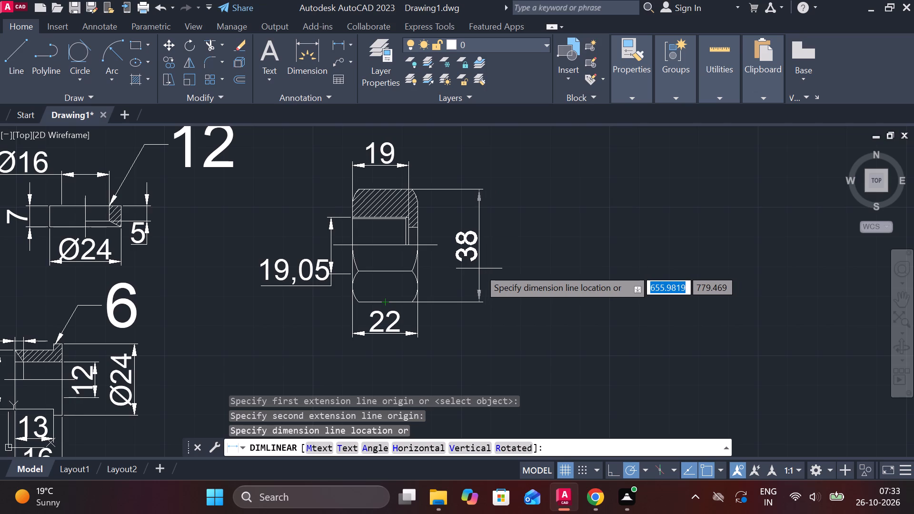
left_click(487, 268)
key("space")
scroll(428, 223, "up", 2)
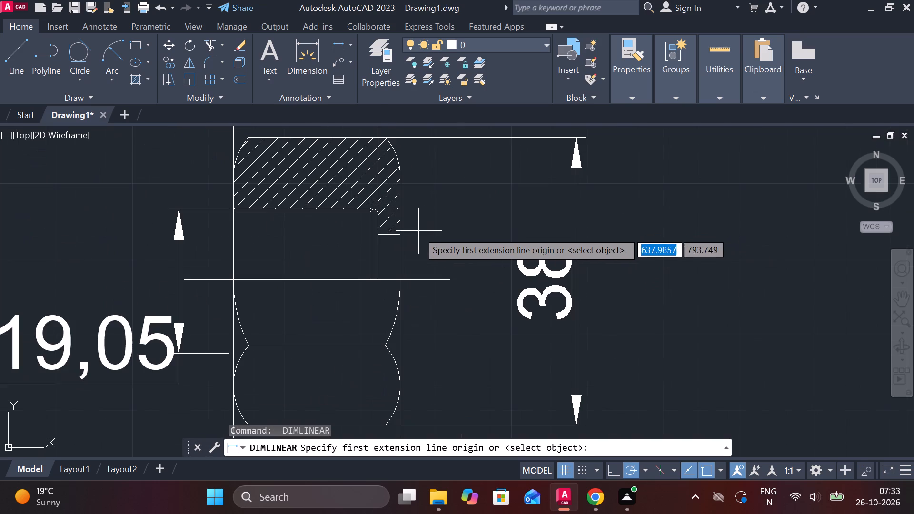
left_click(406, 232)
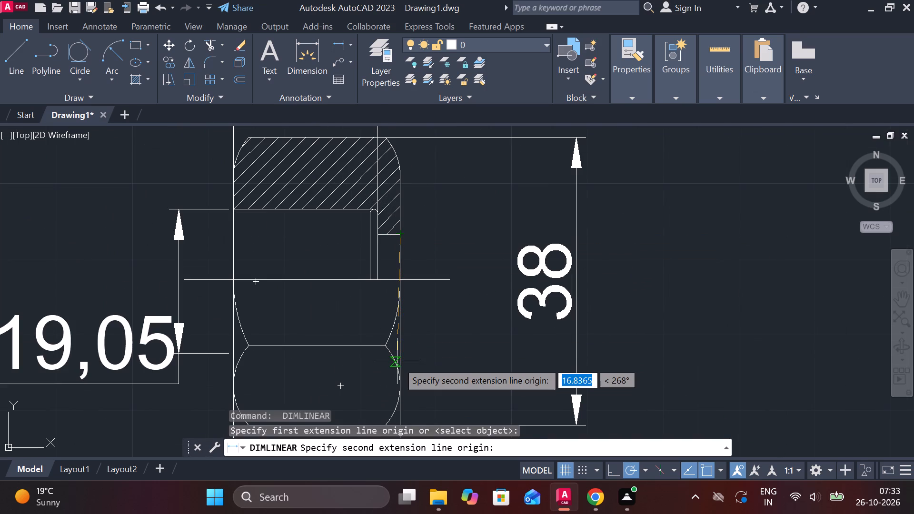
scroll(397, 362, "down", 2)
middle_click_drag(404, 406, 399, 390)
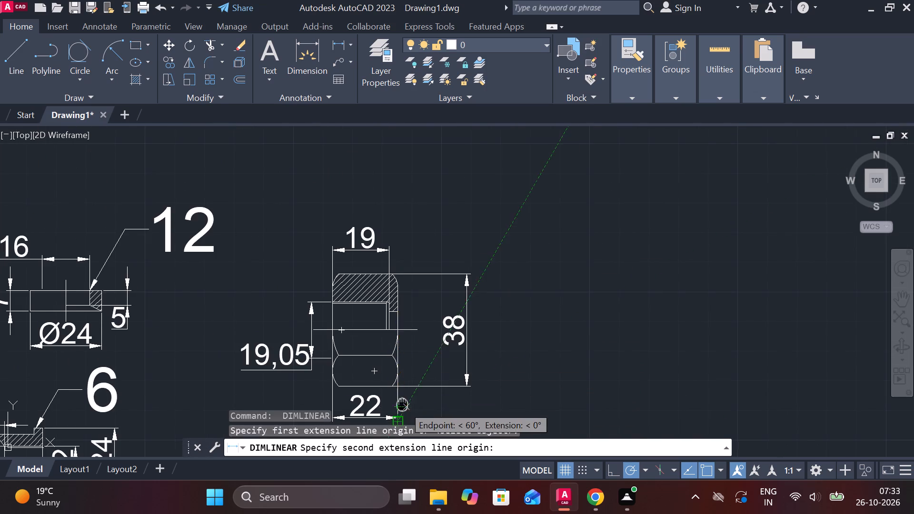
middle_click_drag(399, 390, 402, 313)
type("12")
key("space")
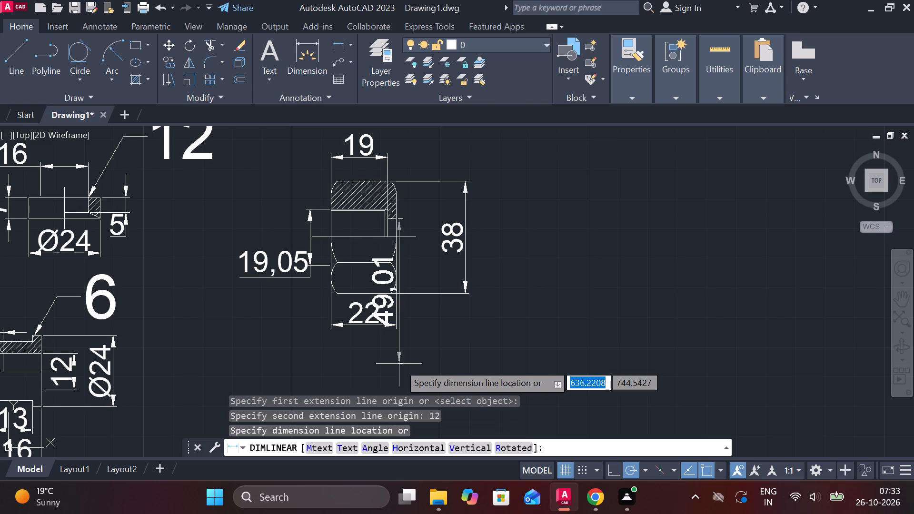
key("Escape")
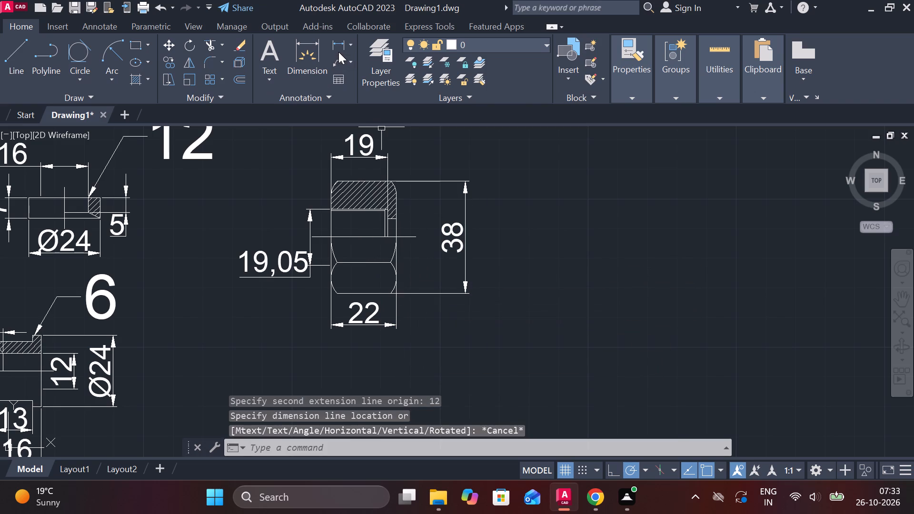
Add a 12 vertical linear dimension beside the nut, measured straight down from the small bore's upper edge on the right face.
left_click(338, 44)
scroll(390, 209, "up", 2)
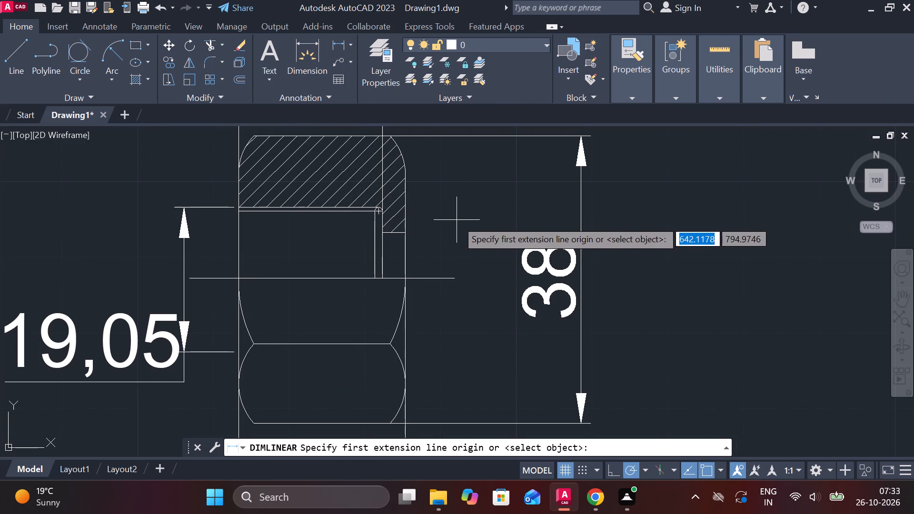
left_click(404, 228)
scroll(414, 264, "down", 2)
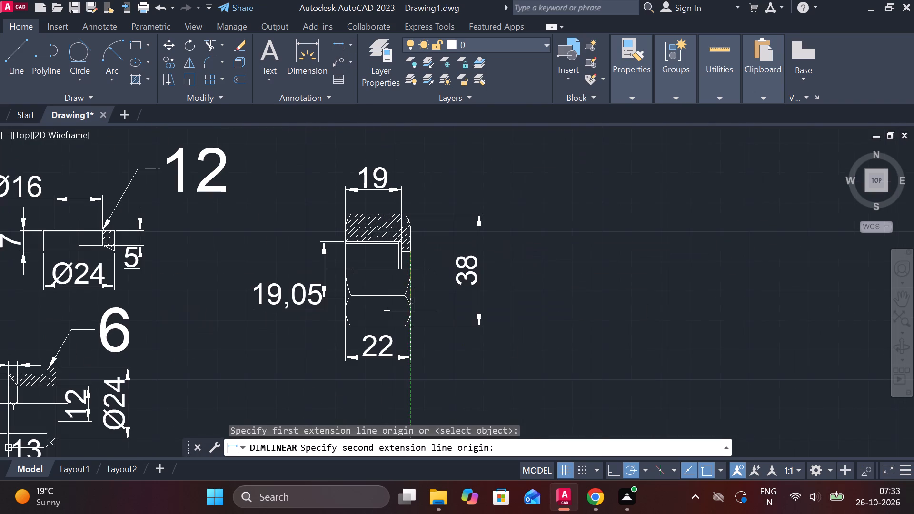
type("12")
key("space")
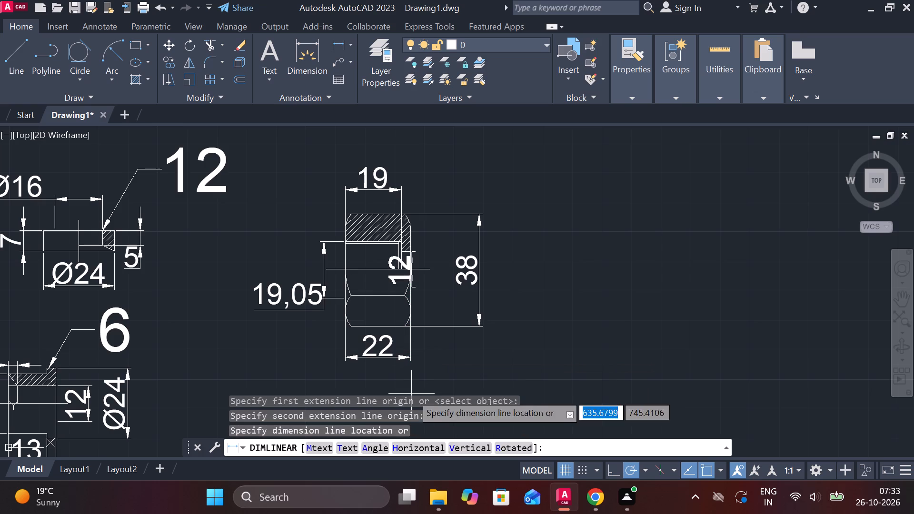
scroll(431, 306, "up", 1)
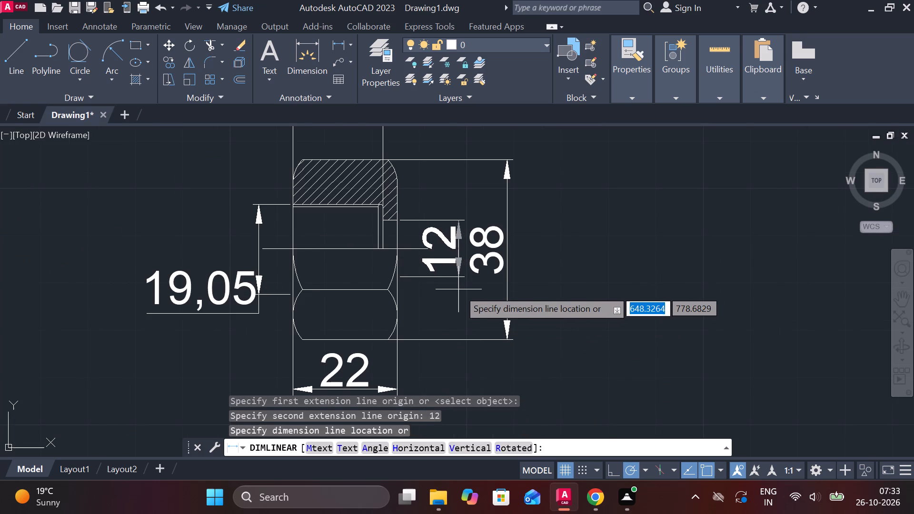
left_click(458, 289)
Add a diameter symbol before the 12 in the nut's small bore dimension.
double_click(448, 249)
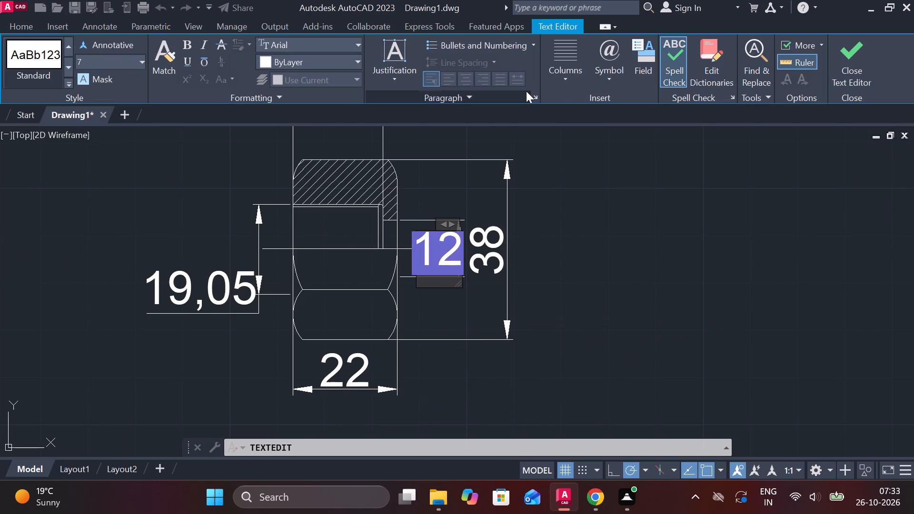
left_click(599, 77)
left_click(621, 136)
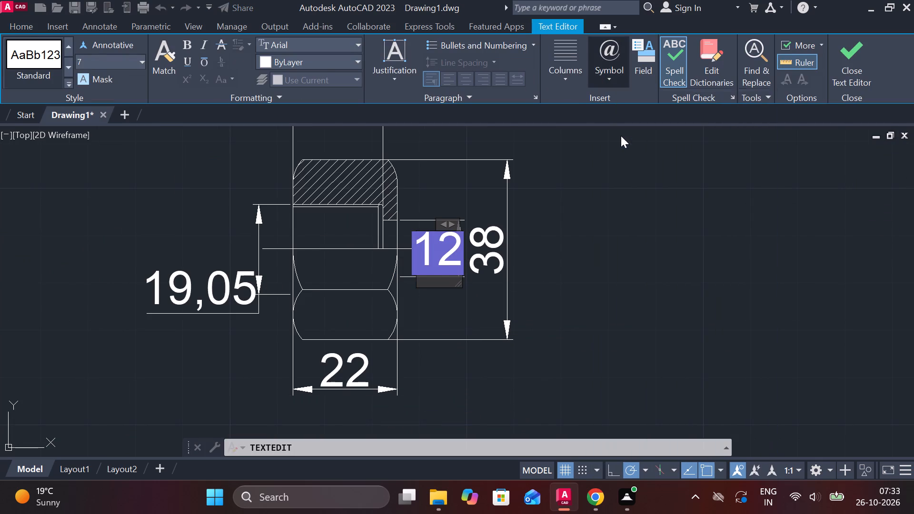
left_click(836, 57)
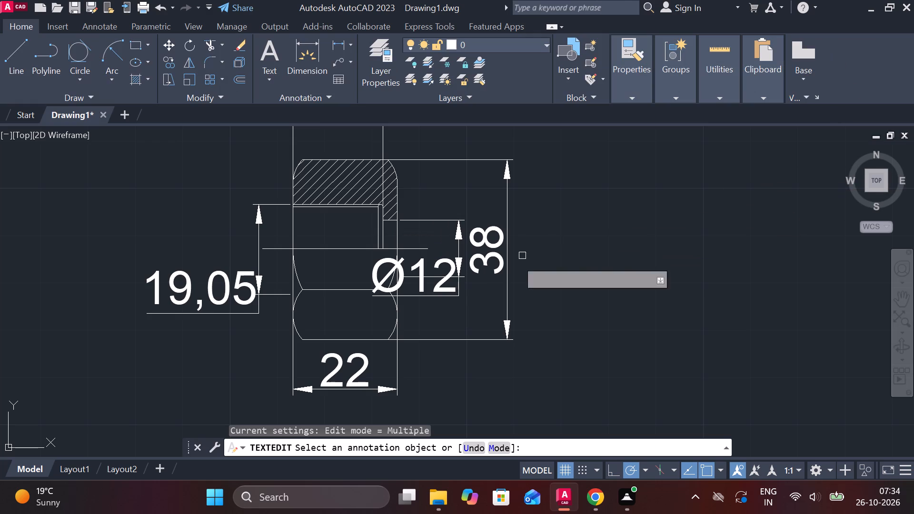
key("Escape")
Reposition the Ø12 dimension's text above the nut, beside the 19 dimension, with its dimension line close to the right face.
left_click(437, 285)
left_click(397, 275)
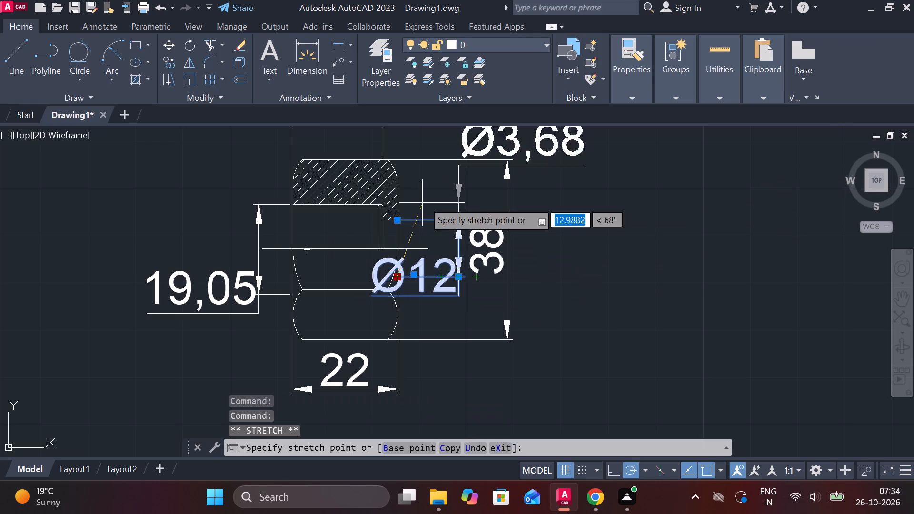
key("Escape")
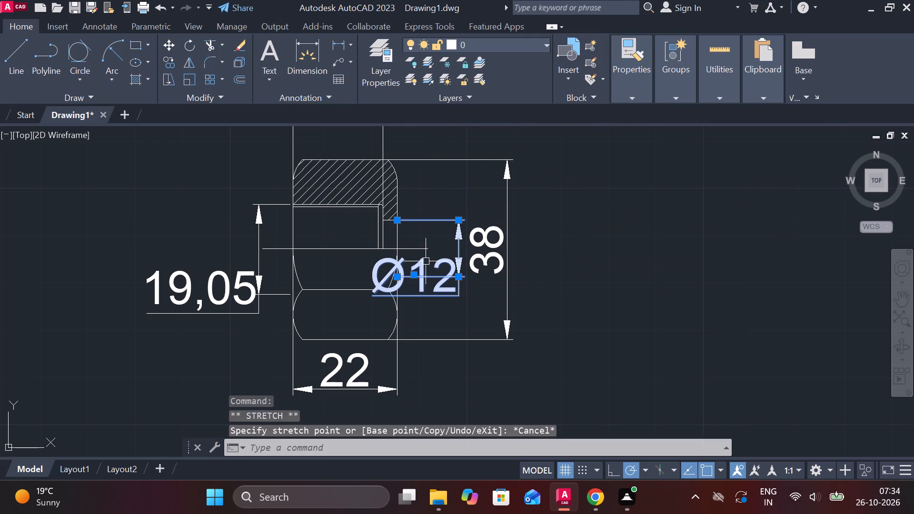
left_click(410, 274)
left_click(413, 274)
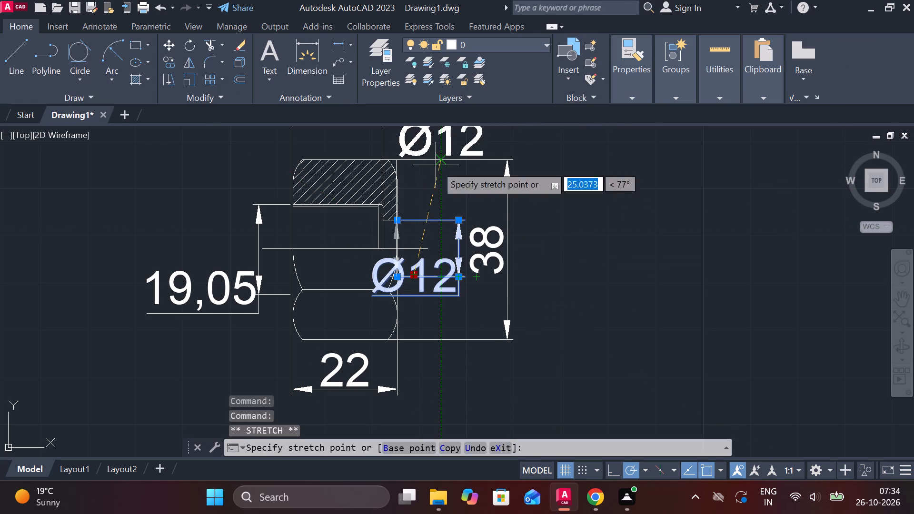
middle_click_drag(441, 149, 425, 233)
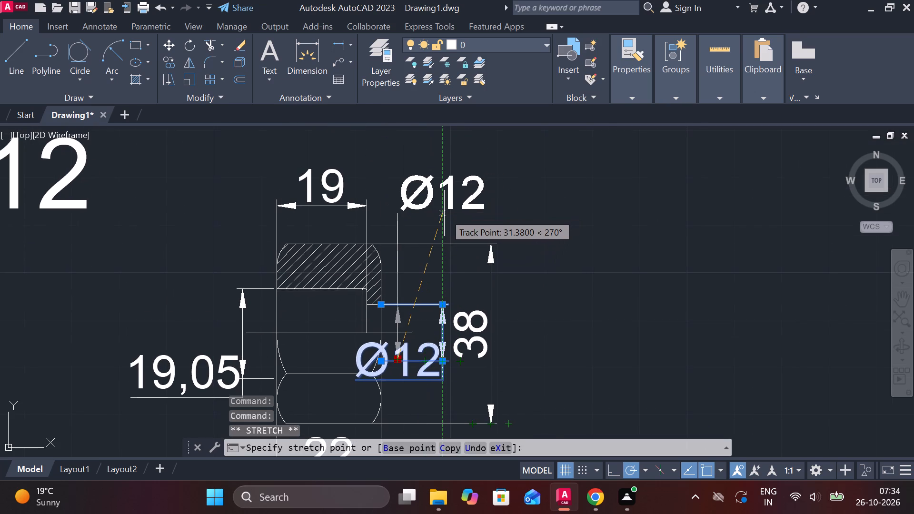
left_click(444, 213)
key("Escape")
Move the nut's 38 overall height dimension closer to the part.
left_click(485, 315)
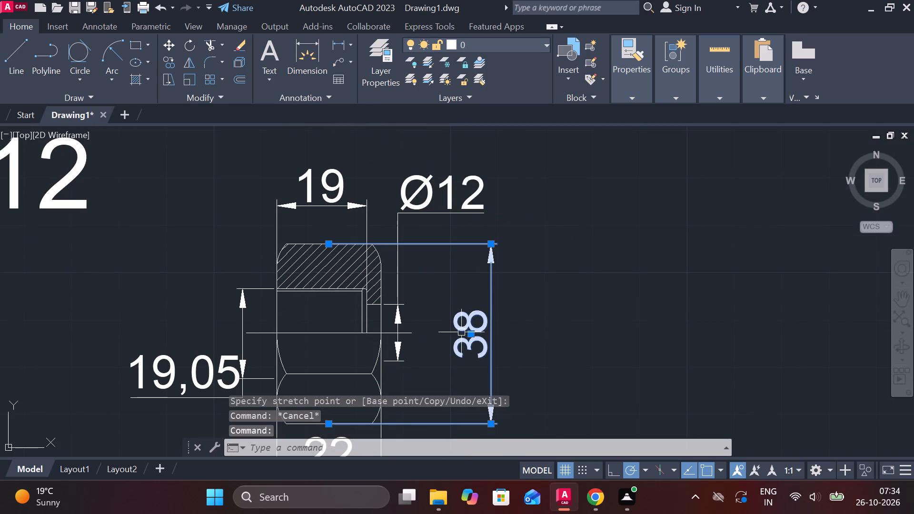
left_click(467, 333)
left_click(443, 333)
key("Escape")
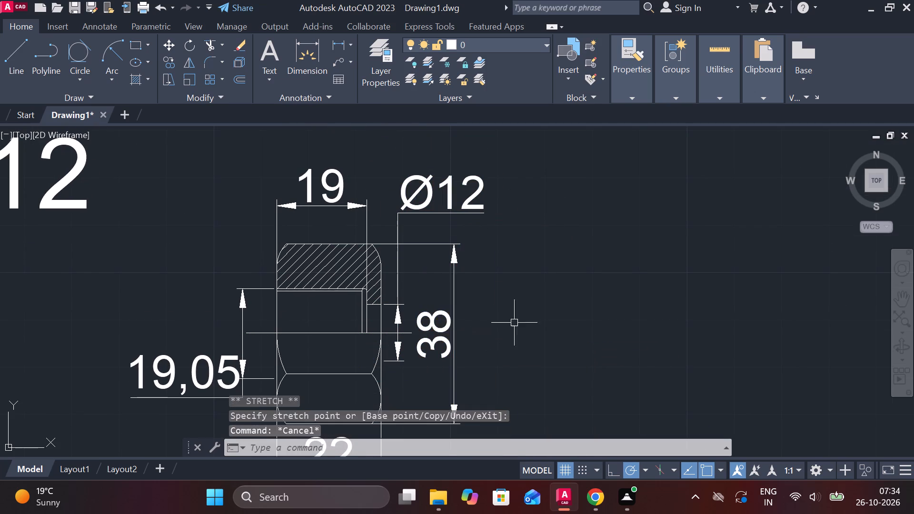
Add a multileader from the nut's lower right edge, labelled 5 with a text height of 15.
scroll(541, 315, "down", 1)
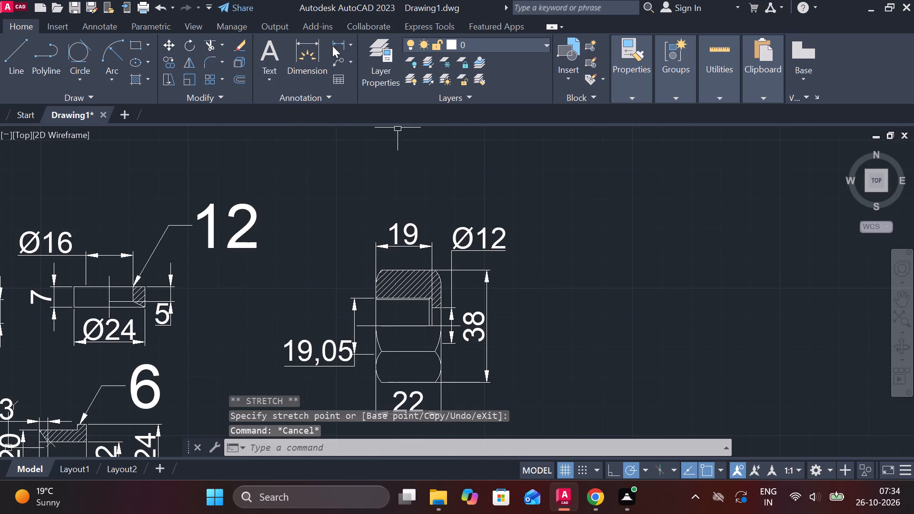
left_click(338, 56)
middle_click_drag(534, 351, 524, 273)
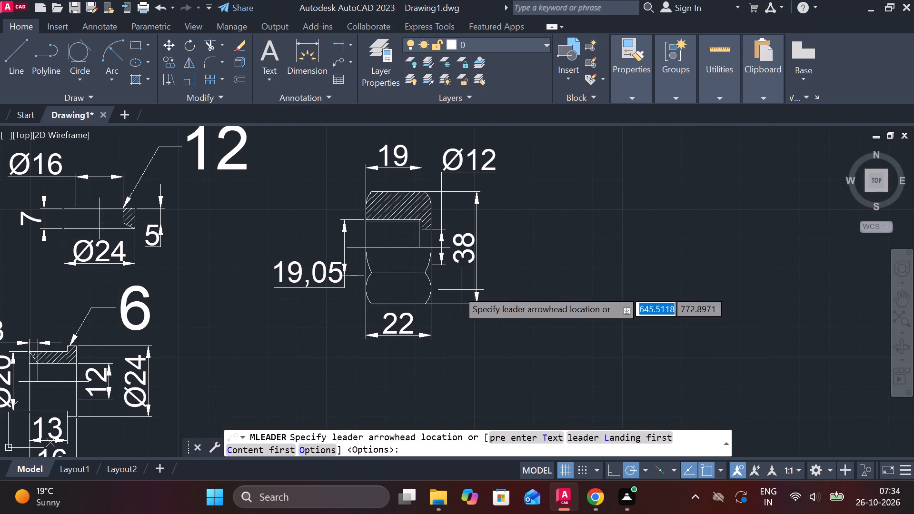
left_click(425, 290)
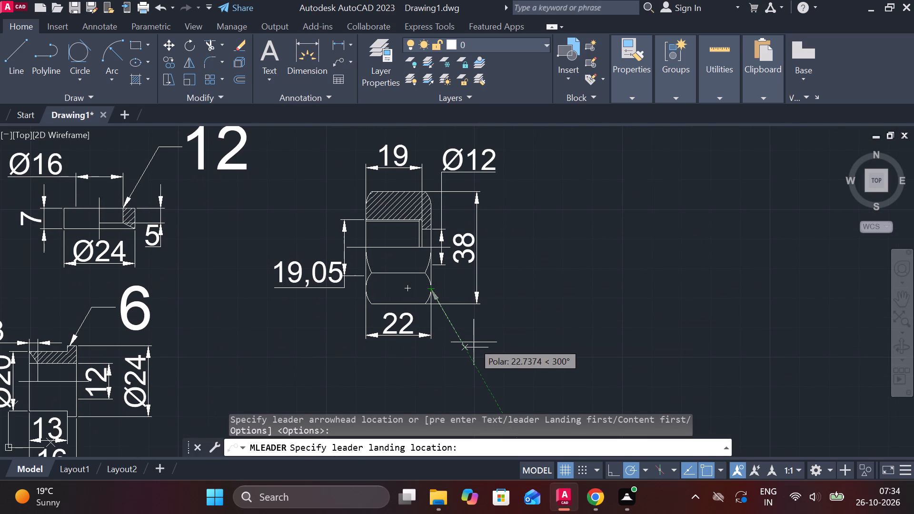
left_click(474, 342)
middle_click_drag(505, 338, 495, 309)
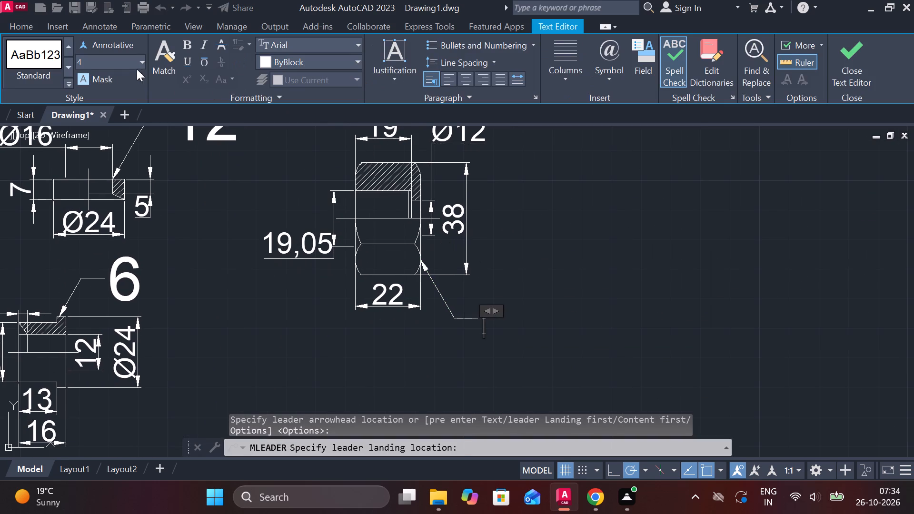
left_click(133, 66)
key("1")
type("5I")
key("Return")
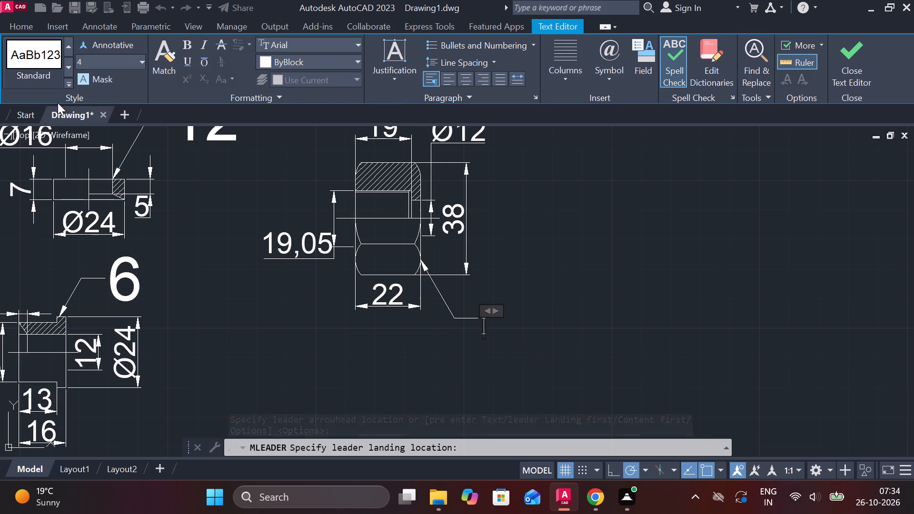
left_click(89, 58)
type("15")
key("Return")
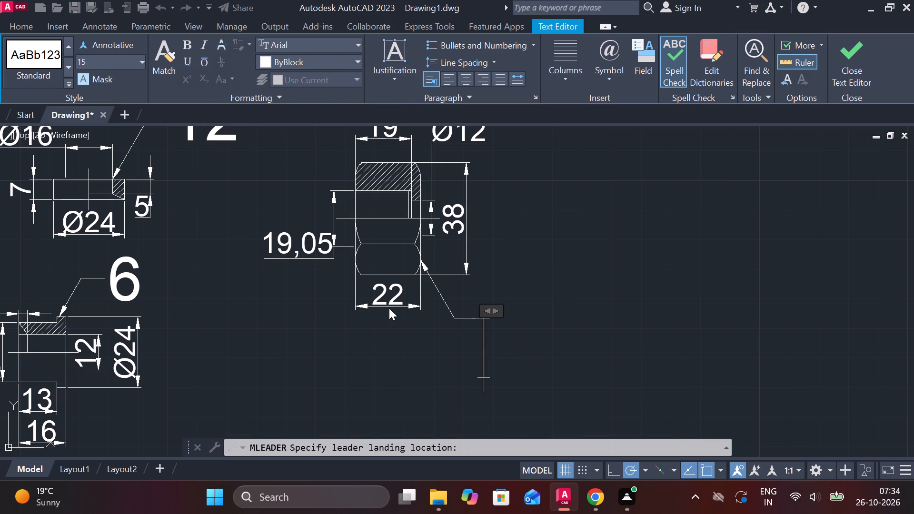
key("5")
left_click(860, 70)
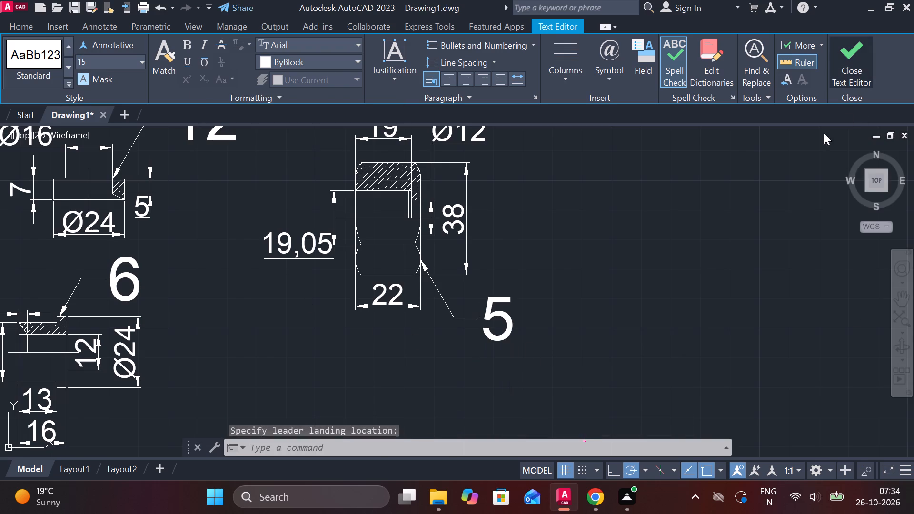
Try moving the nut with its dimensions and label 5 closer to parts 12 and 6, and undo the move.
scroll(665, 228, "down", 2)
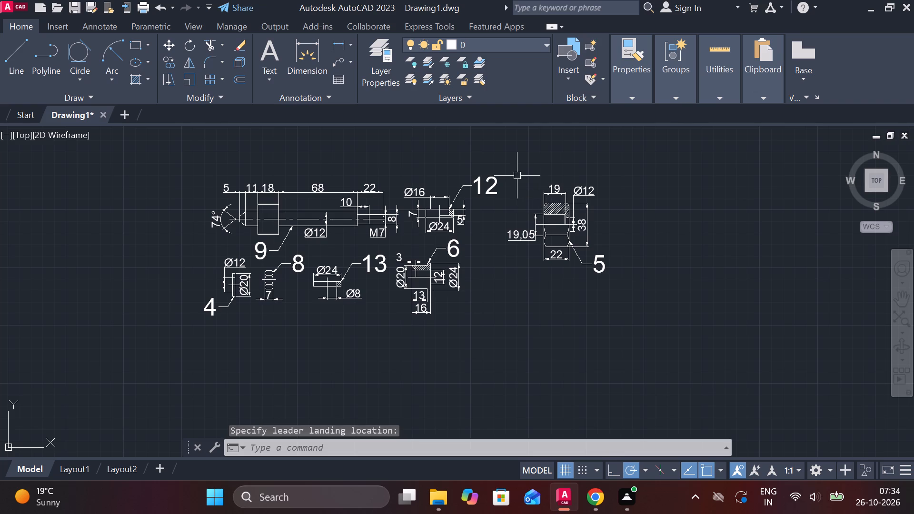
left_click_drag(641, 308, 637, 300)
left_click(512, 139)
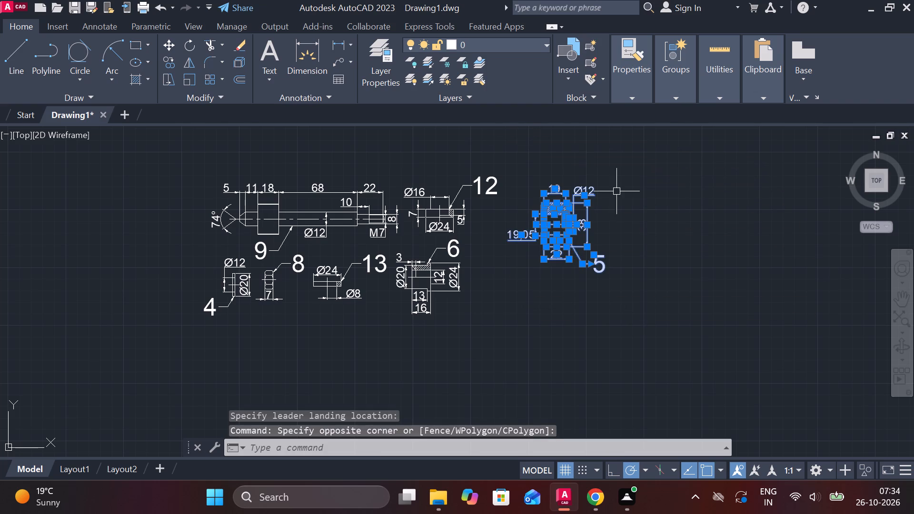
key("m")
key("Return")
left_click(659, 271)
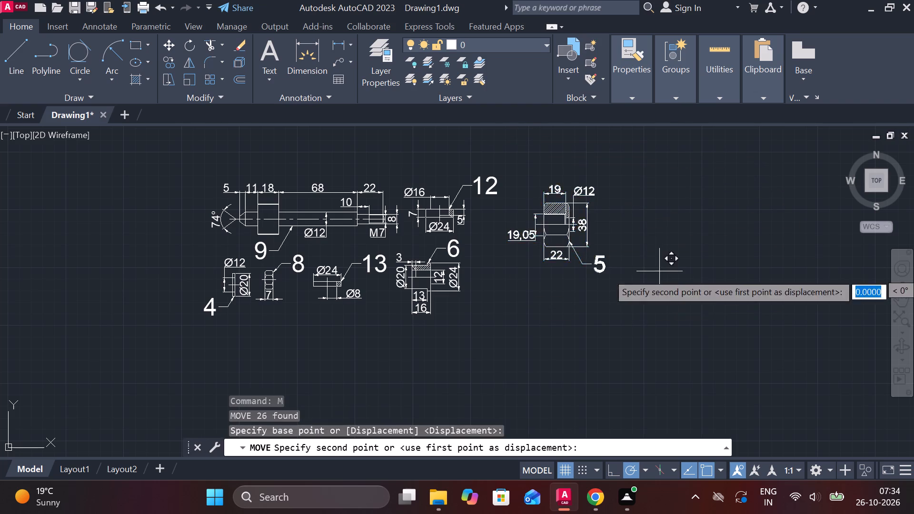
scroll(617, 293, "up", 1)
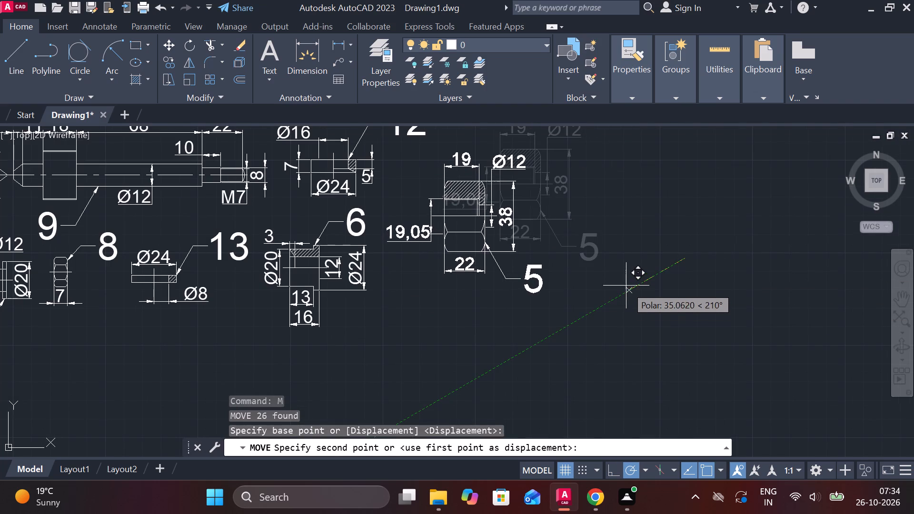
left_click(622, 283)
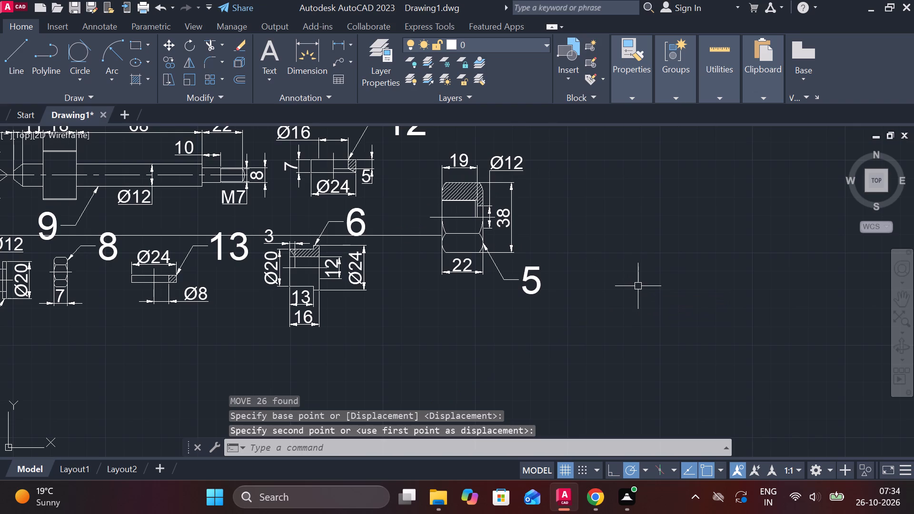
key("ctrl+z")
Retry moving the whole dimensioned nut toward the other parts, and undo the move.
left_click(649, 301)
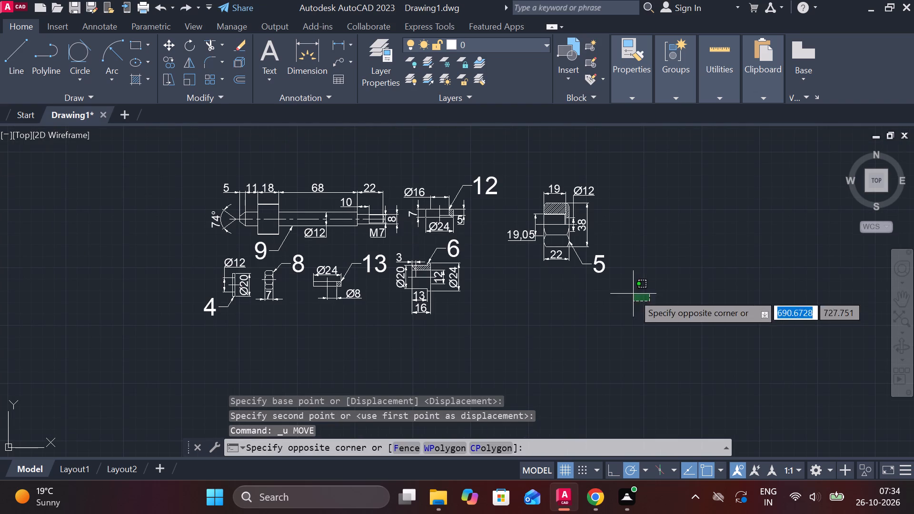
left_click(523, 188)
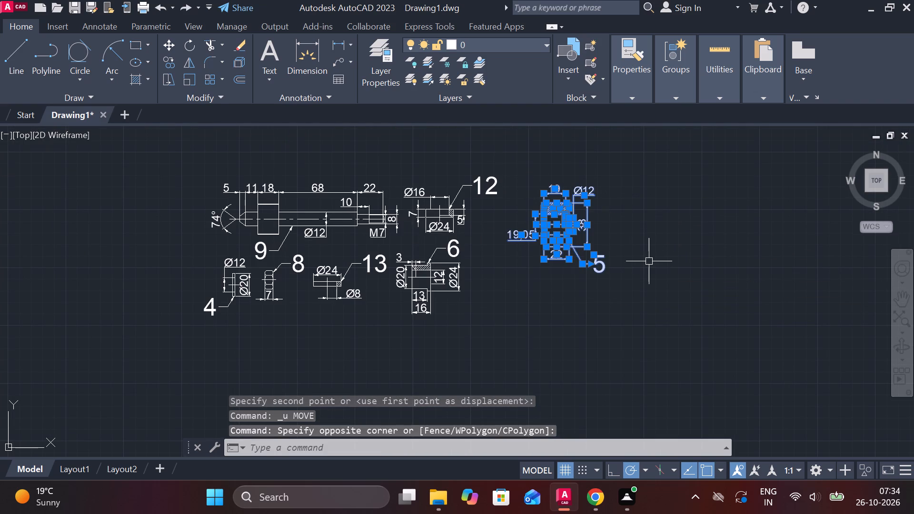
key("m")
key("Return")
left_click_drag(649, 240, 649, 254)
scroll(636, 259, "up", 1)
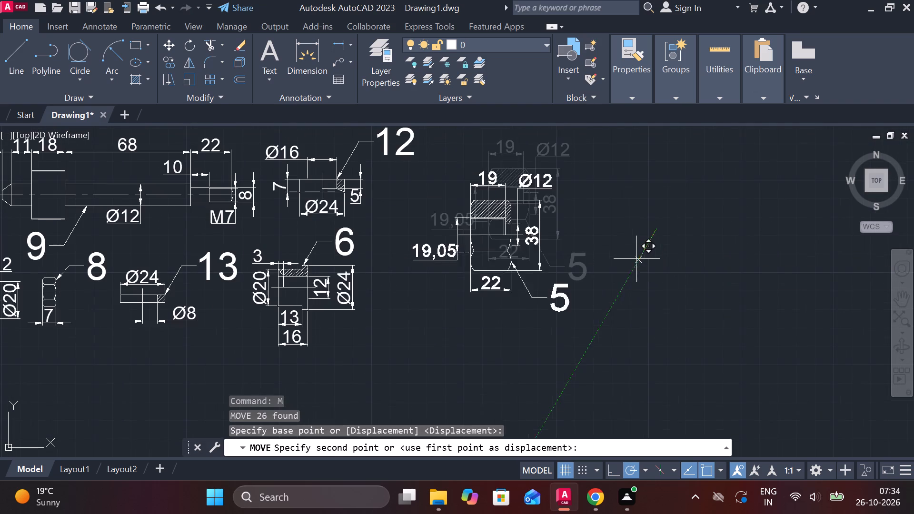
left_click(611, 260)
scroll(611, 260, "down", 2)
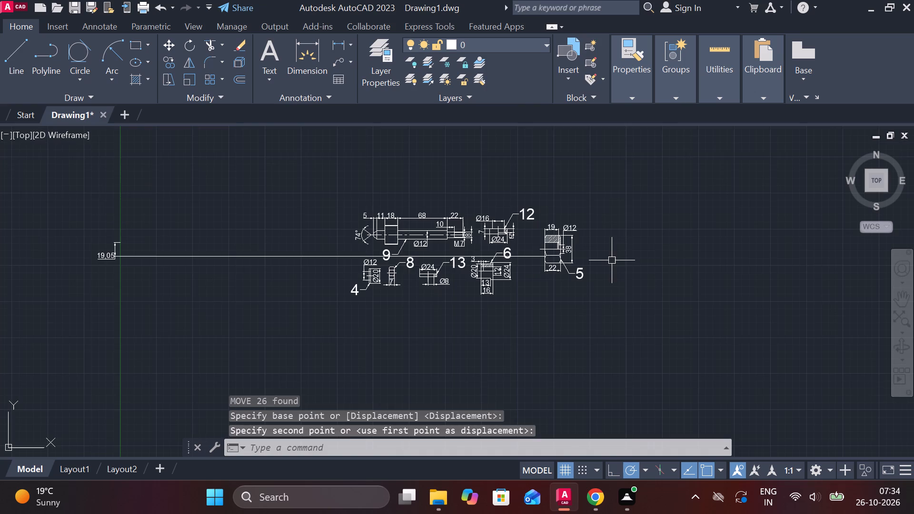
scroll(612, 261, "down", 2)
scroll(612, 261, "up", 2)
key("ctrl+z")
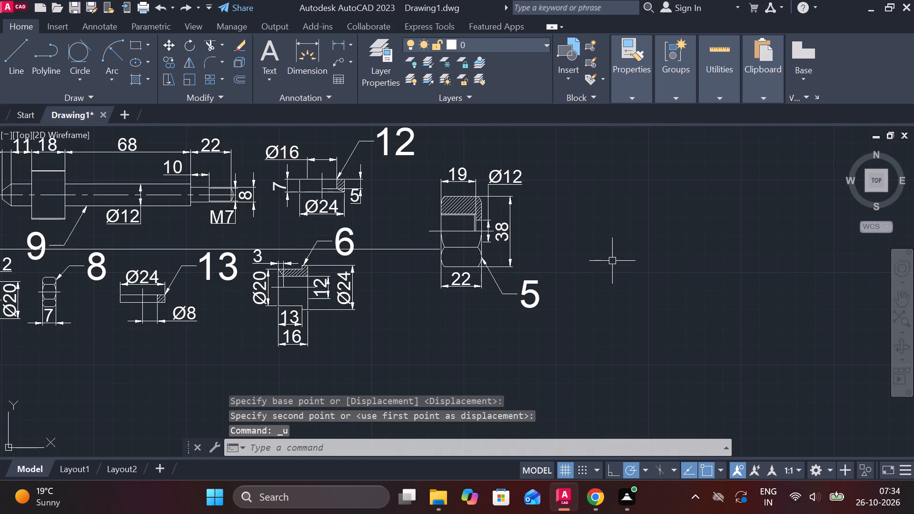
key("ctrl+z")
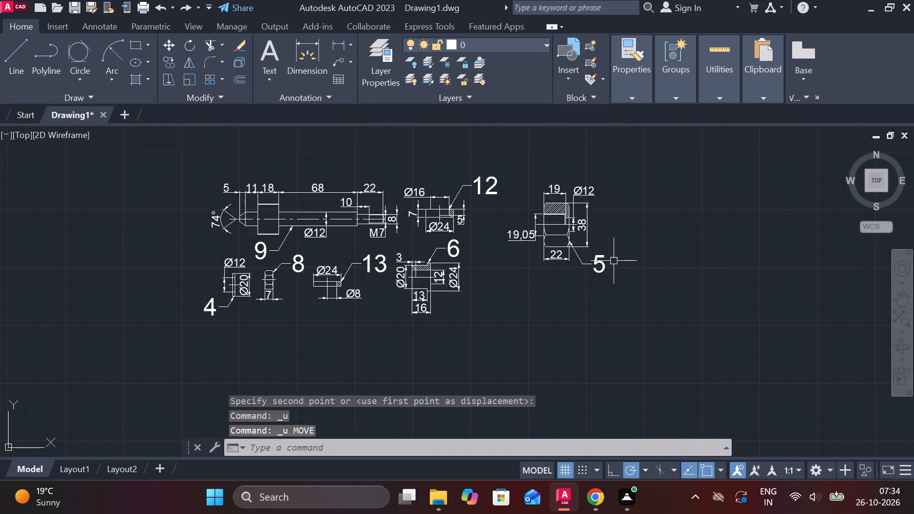
Reposition the nut's 19.05 dimension so its text runs vertically along the dimension line, a short distance left of the part.
scroll(532, 237, "up", 2)
left_click(533, 239)
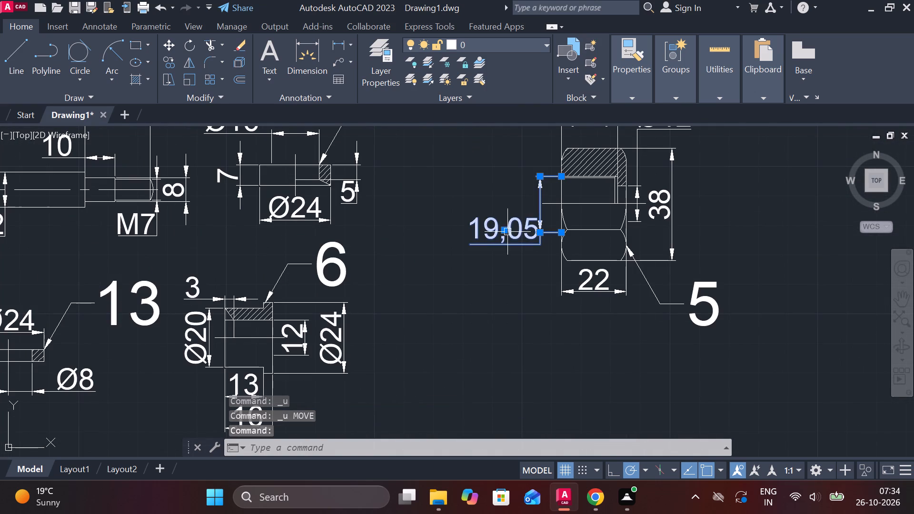
left_click(507, 232)
left_click(505, 215)
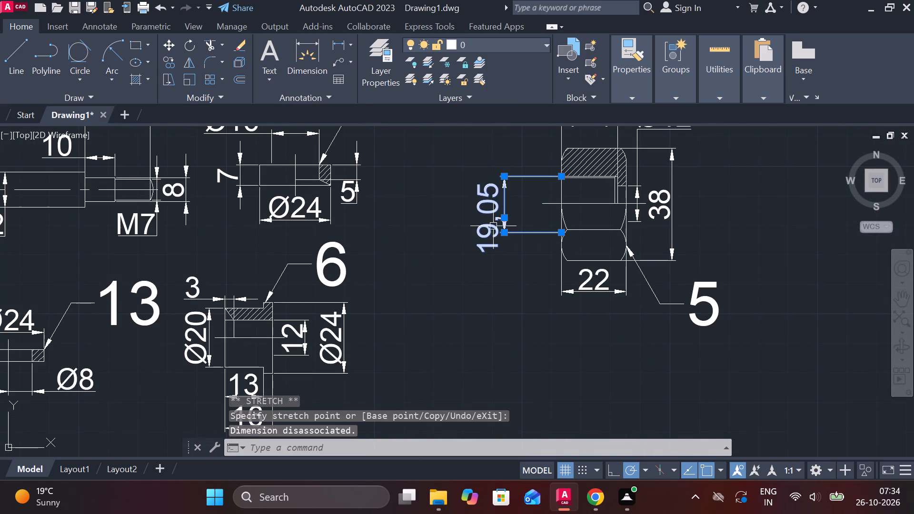
left_click(503, 220)
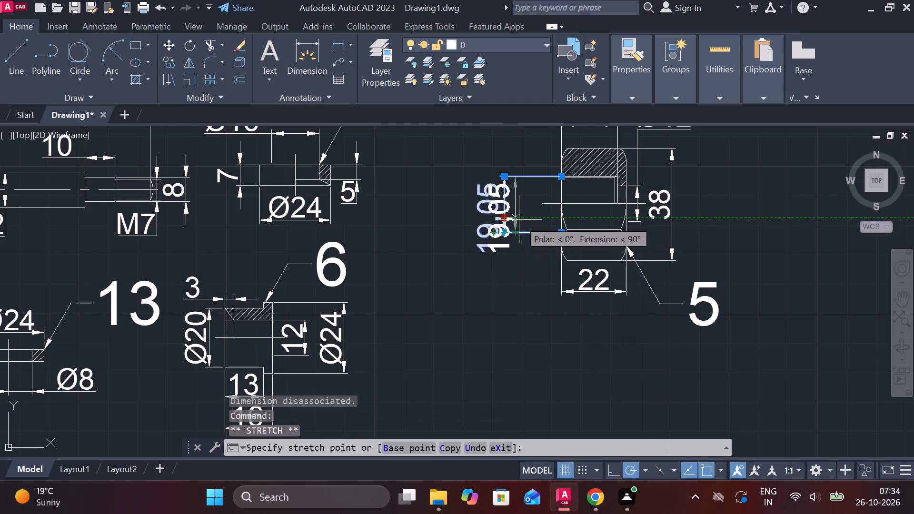
left_click(520, 220)
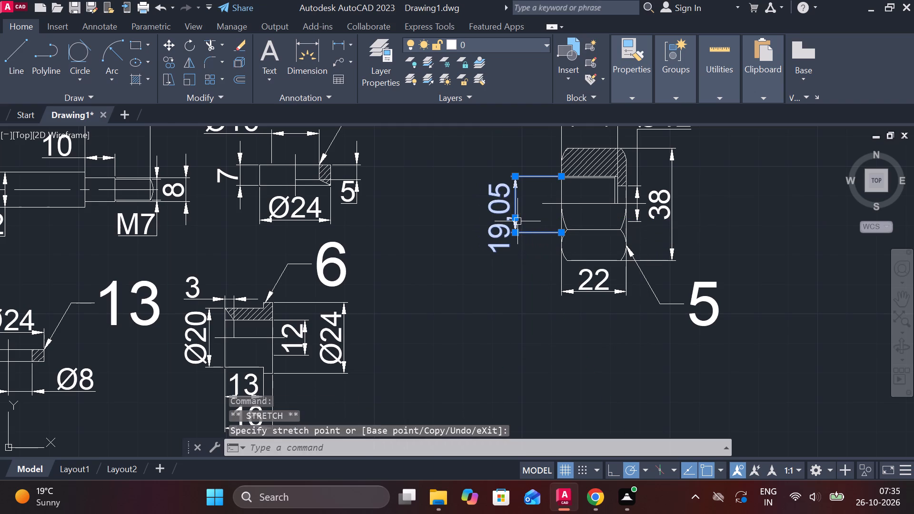
Shift nut 5's 19.05 dimension slightly closer to the part.
left_click(517, 221)
left_click(536, 219)
key("Escape")
Move the nut with all its dimensions and label 5 closer, beside parts 12 and 6.
scroll(577, 288, "down", 1)
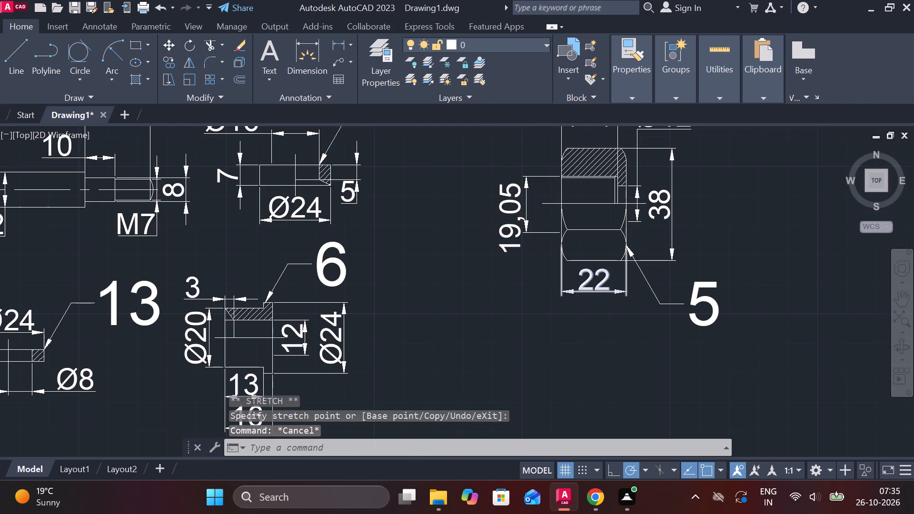
left_click_drag(689, 328, 675, 315)
left_click(529, 154)
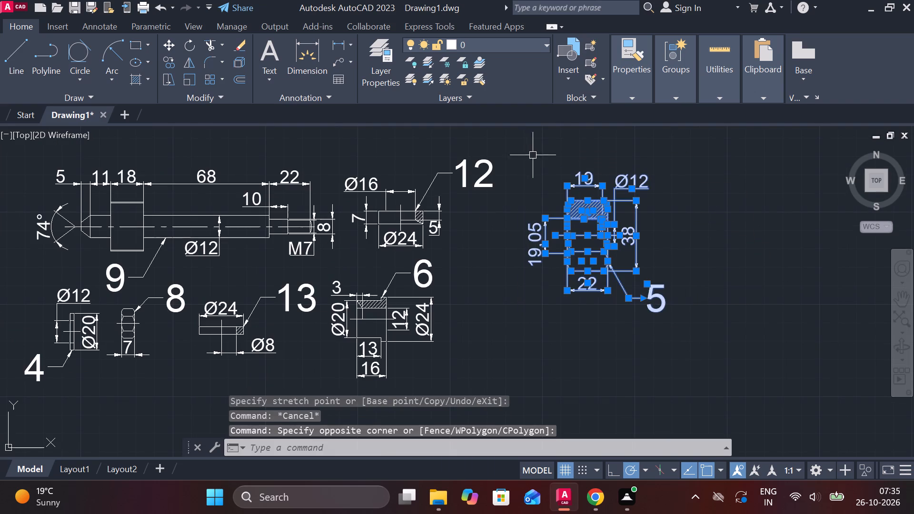
key("m")
key("Return")
left_click(685, 230)
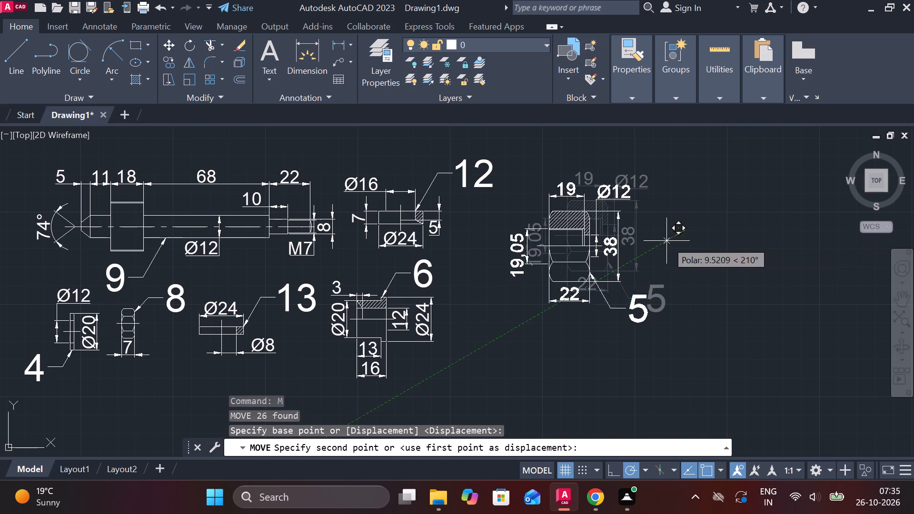
left_click(630, 256)
left_click(655, 351)
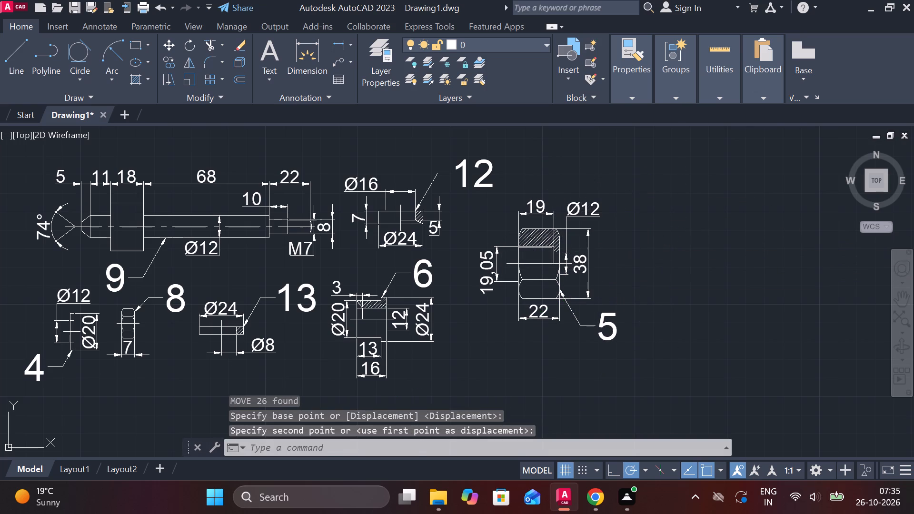
left_click(474, 195)
key("m")
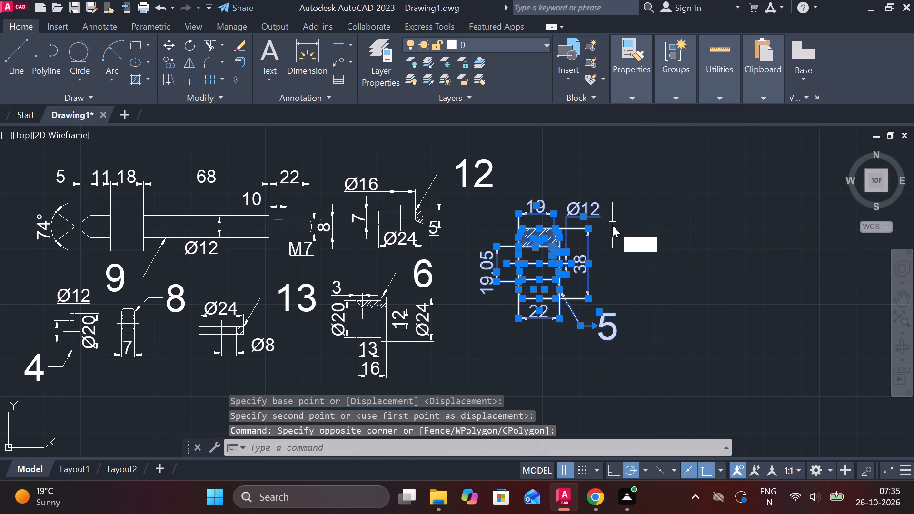
key("Return")
left_click(637, 255)
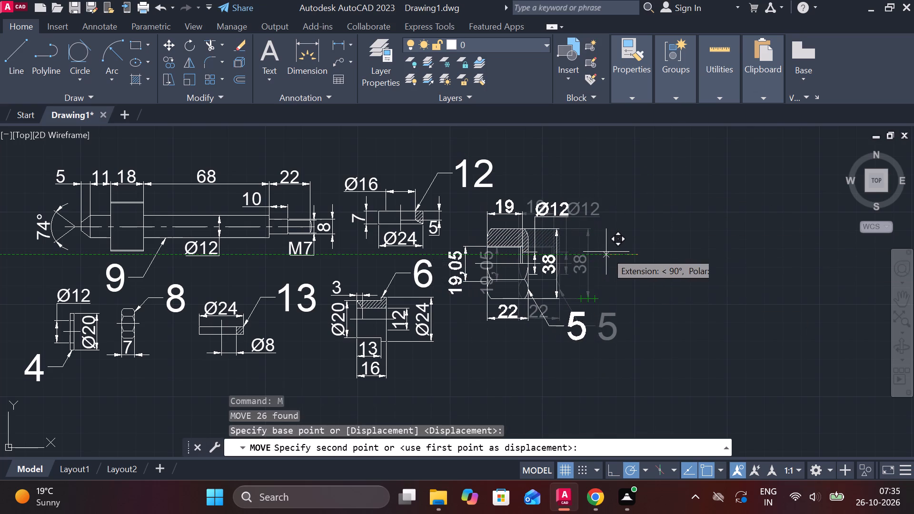
left_click(606, 252)
Look over the drawing's dimensioned parts, valve body views and undimensioned part views.
scroll(639, 260, "down", 2)
middle_click_drag(642, 267, 555, 237)
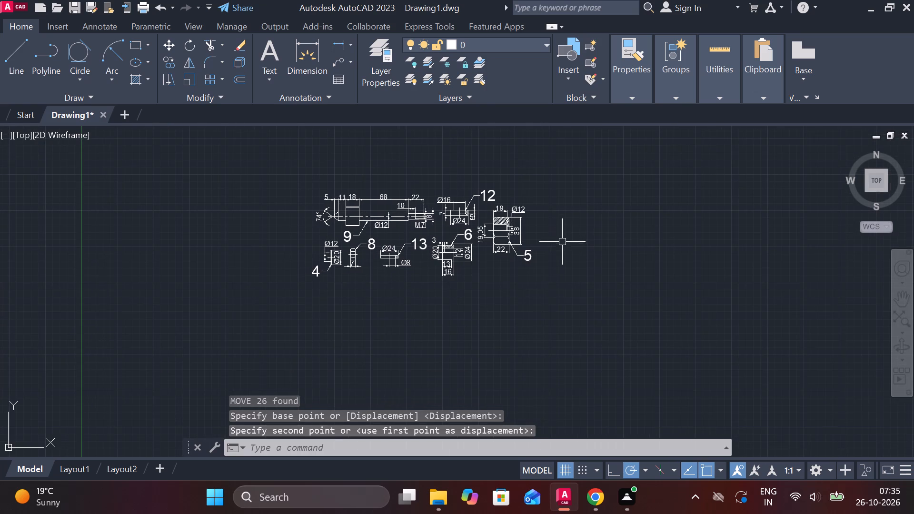
scroll(566, 246, "down", 3)
scroll(513, 326, "up", 2)
middle_click_drag(513, 323, 509, 153)
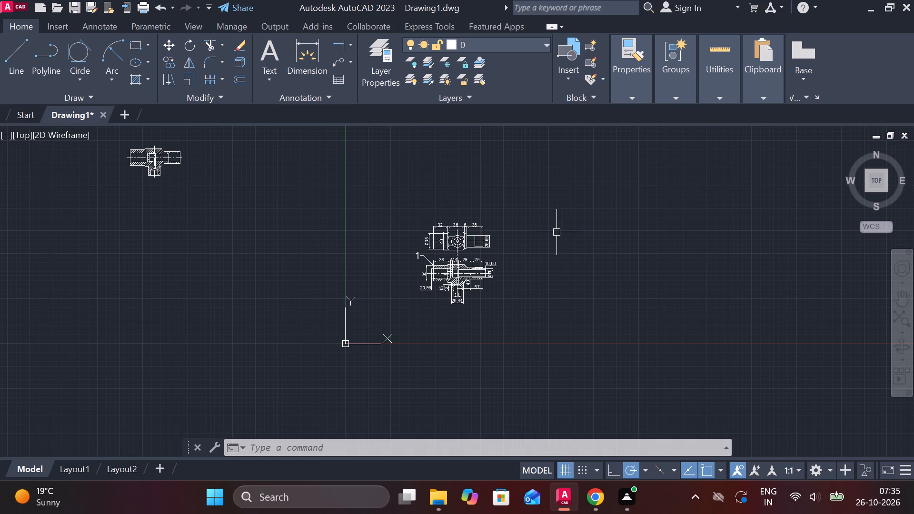
scroll(581, 241, "down", 2)
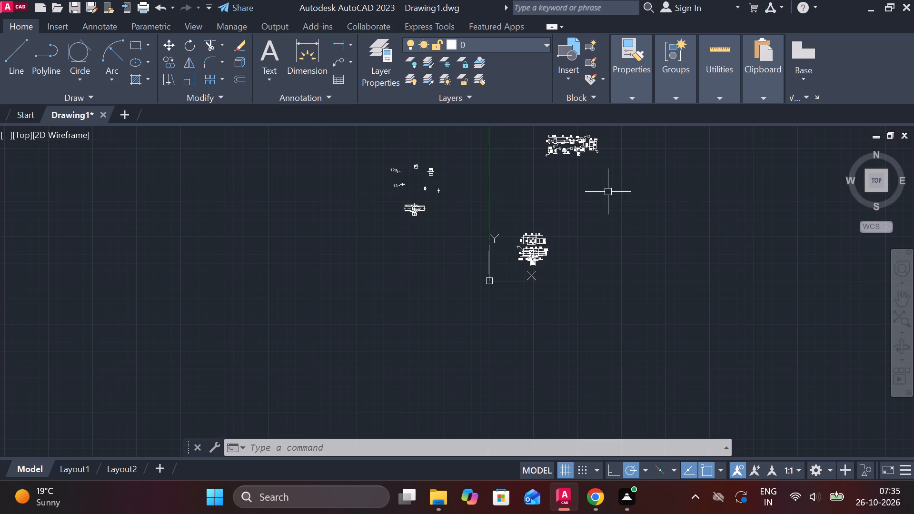
middle_click_drag(608, 192, 431, 415)
scroll(472, 358, "down", 1)
scroll(452, 393, "up", 2)
scroll(422, 322, "up", 3)
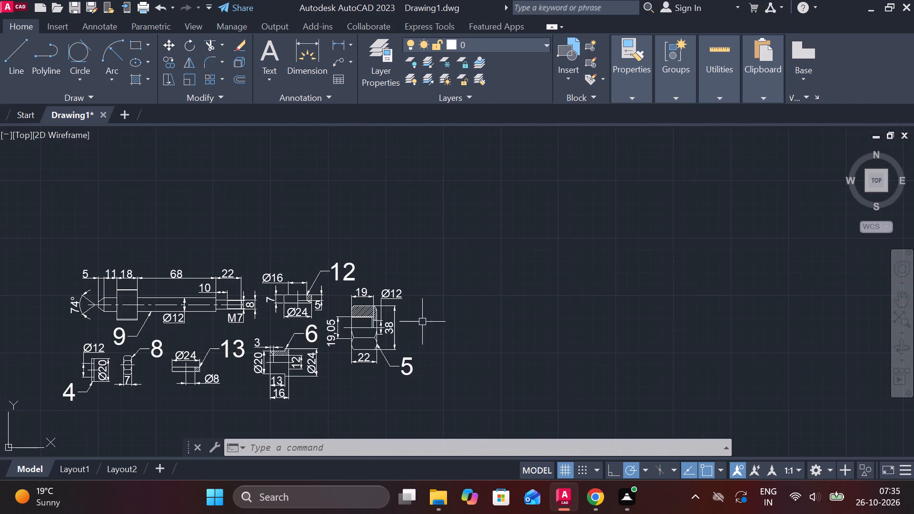
scroll(410, 334, "up", 1)
middle_click_drag(410, 335, 536, 268)
scroll(598, 367, "down", 3)
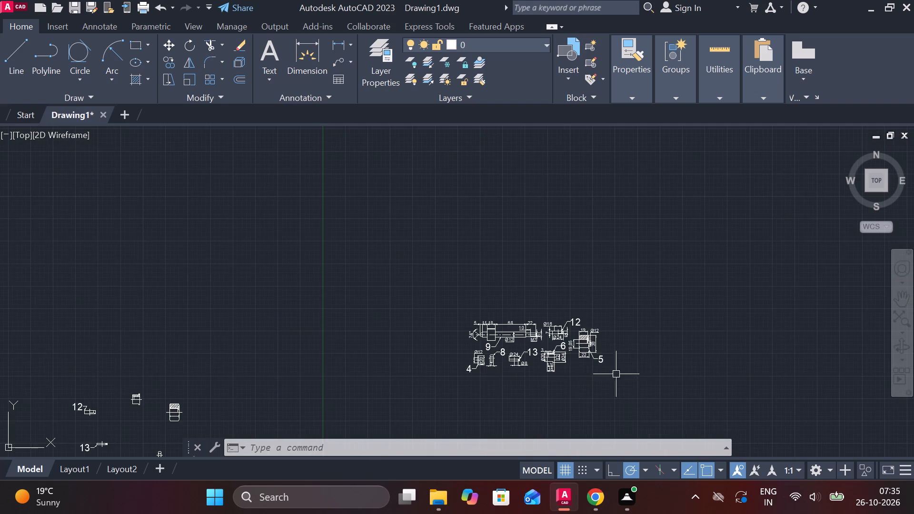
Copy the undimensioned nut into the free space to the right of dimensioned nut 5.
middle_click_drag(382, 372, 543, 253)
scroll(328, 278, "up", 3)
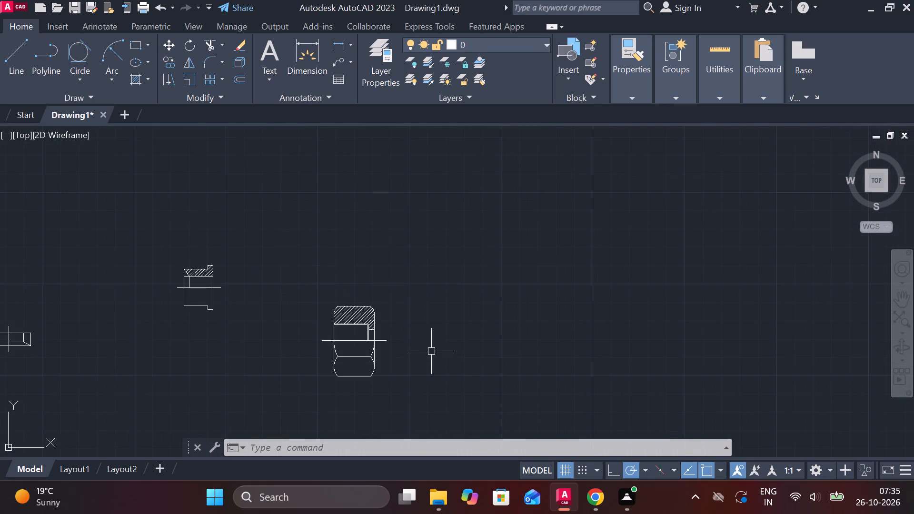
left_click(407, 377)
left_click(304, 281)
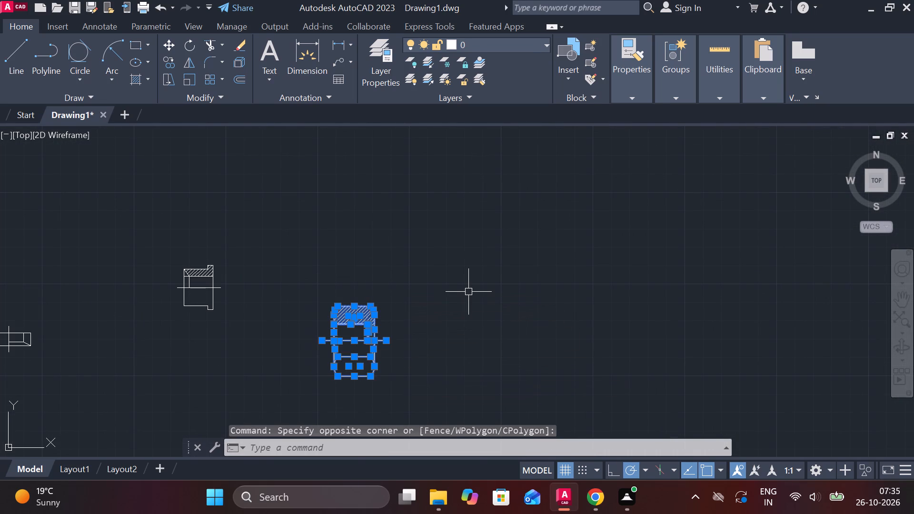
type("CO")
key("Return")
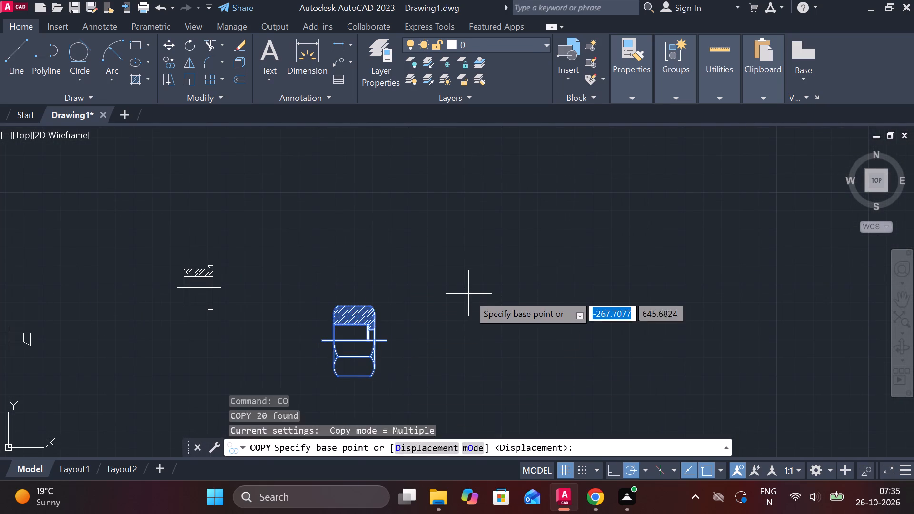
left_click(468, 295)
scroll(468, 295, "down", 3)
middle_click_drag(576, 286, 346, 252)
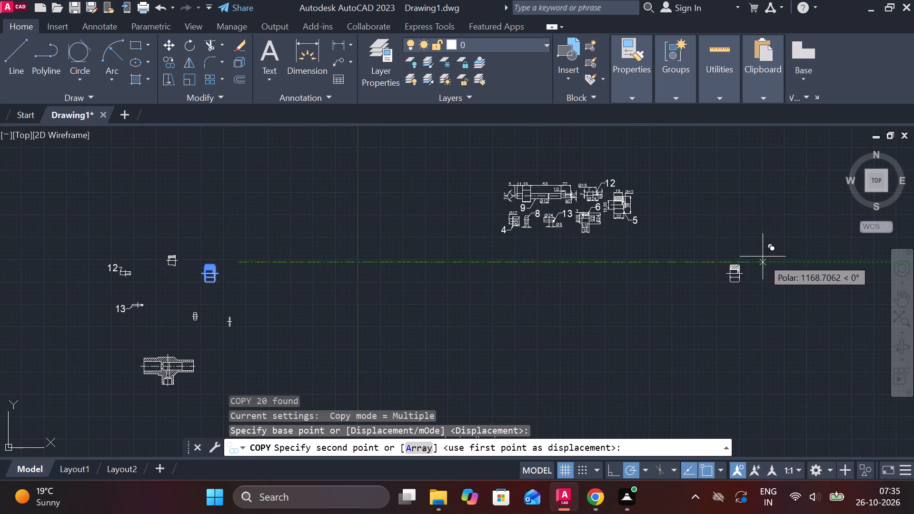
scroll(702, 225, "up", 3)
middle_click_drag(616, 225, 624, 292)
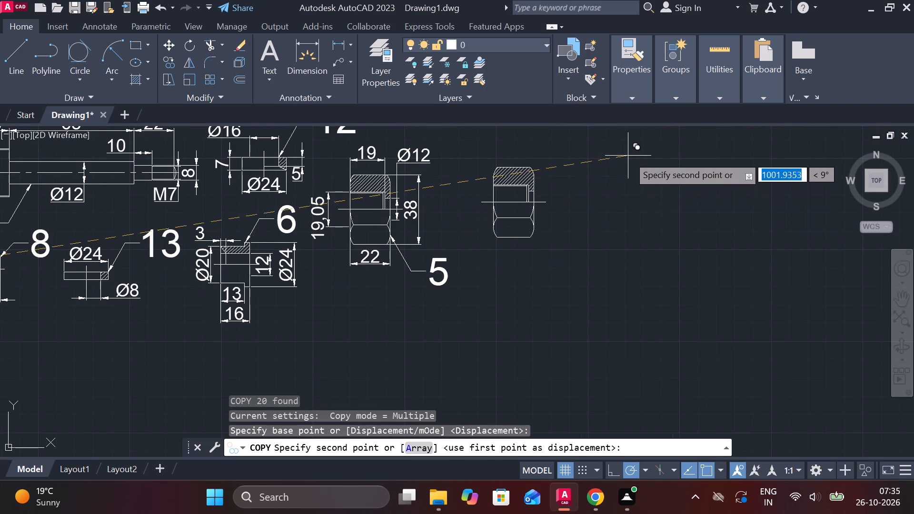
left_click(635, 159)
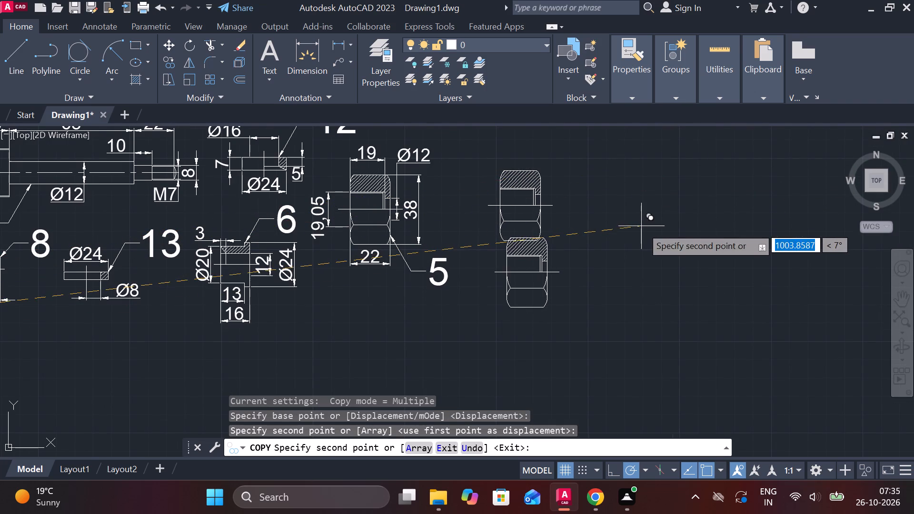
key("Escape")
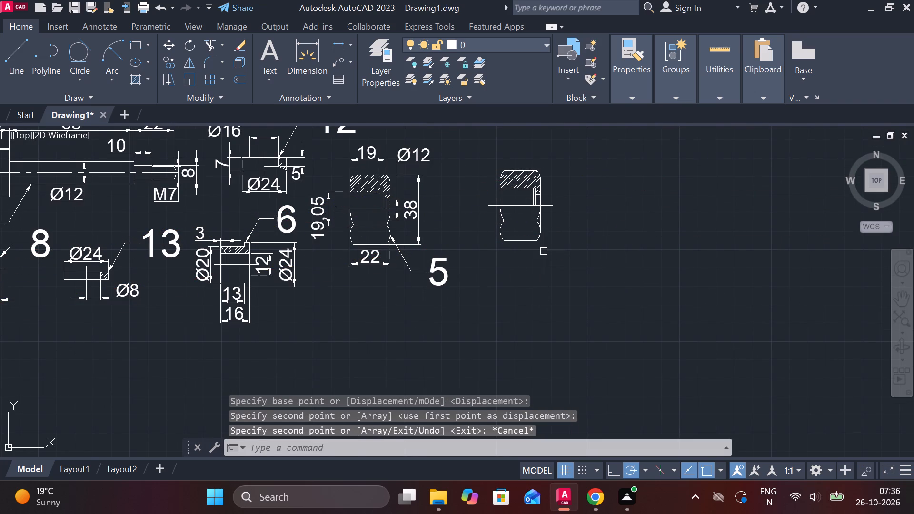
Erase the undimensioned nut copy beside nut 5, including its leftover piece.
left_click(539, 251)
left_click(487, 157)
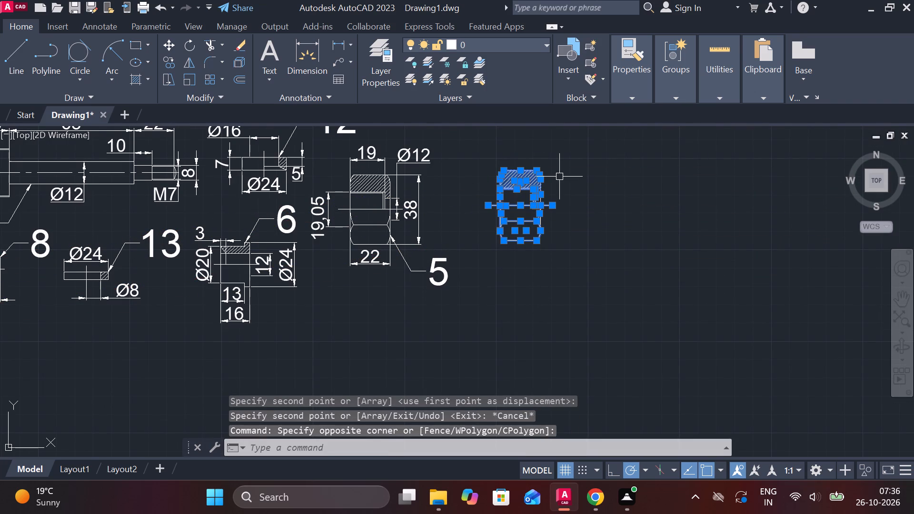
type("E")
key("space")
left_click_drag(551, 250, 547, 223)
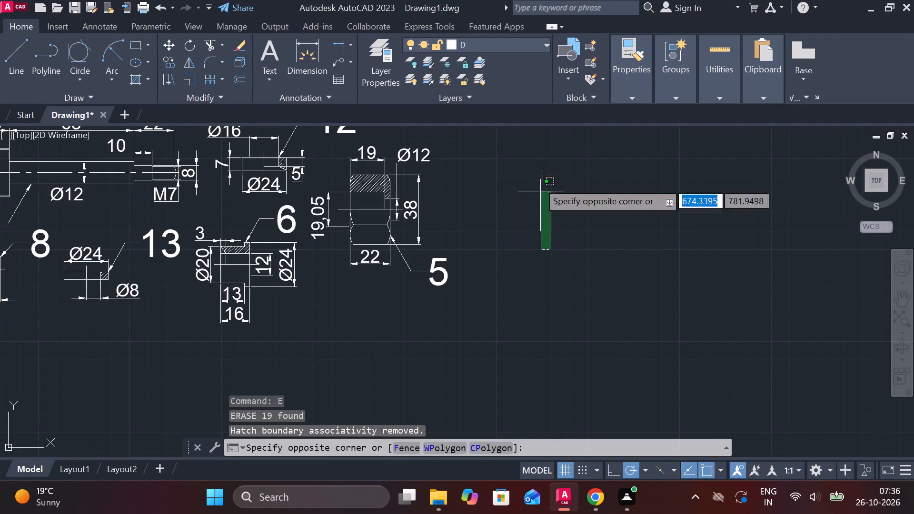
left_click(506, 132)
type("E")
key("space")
Copy the nut with all its dimensions and label 5 into the free space to its right.
left_click_drag(497, 288, 492, 289)
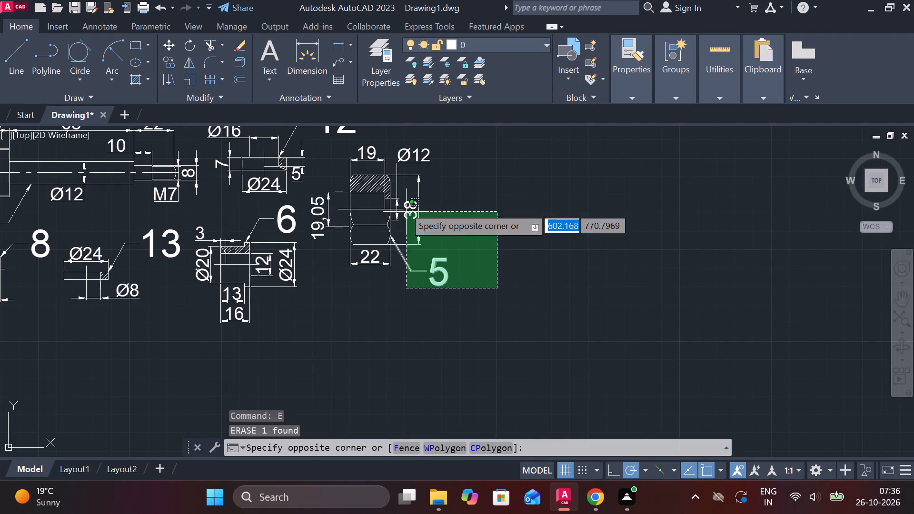
left_click(333, 150)
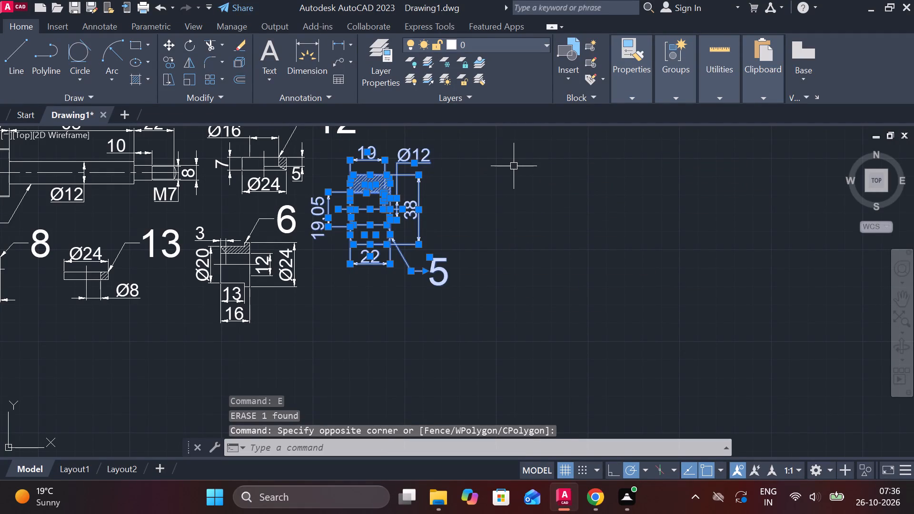
type("CO")
key("Return")
left_click(514, 188)
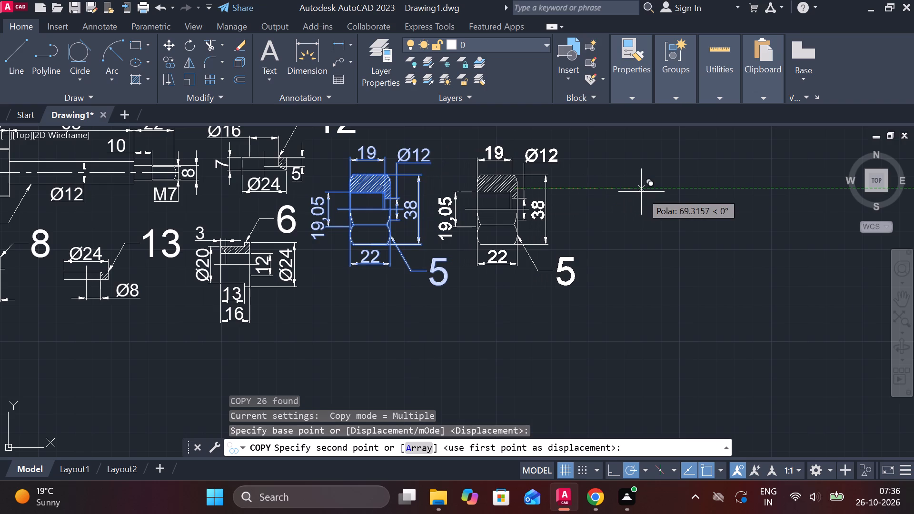
left_click(646, 178)
key("Escape")
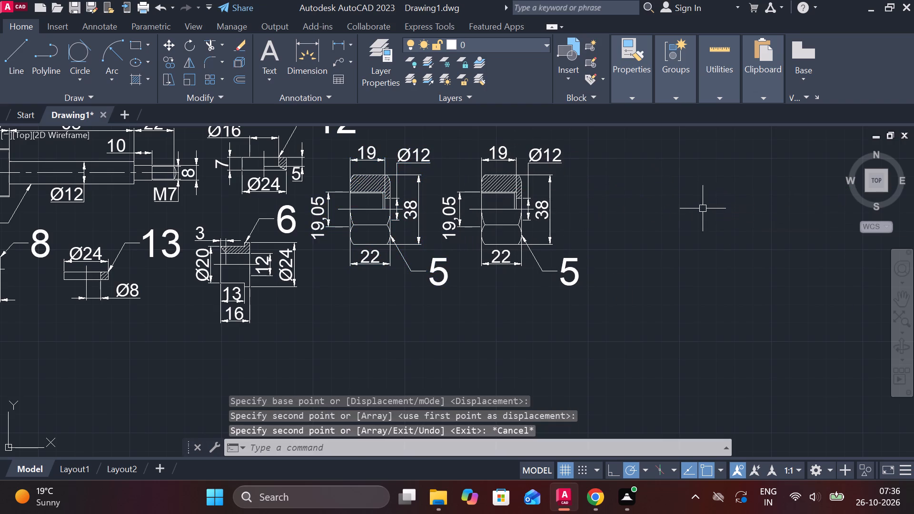
Erase the Ø12 dimension from the copied nut.
scroll(574, 229, "up", 2)
middle_click_drag(575, 232, 592, 275)
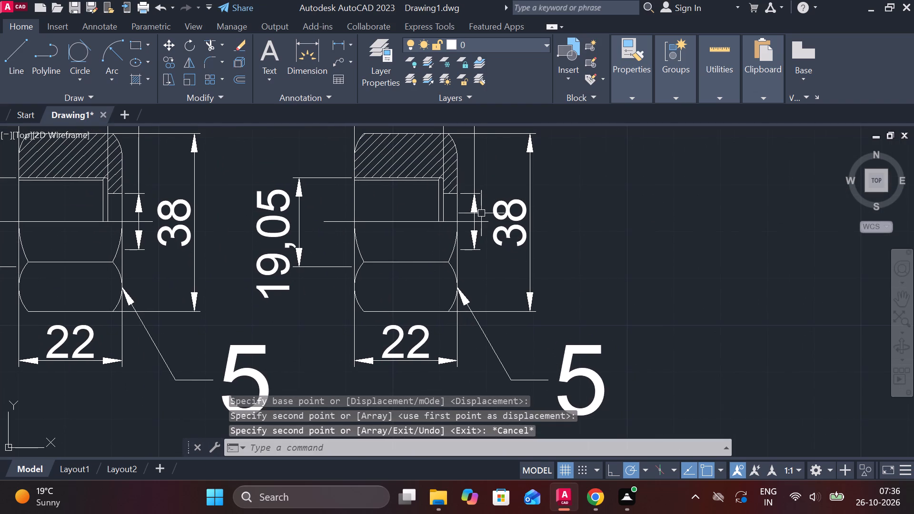
left_click(475, 205)
type("E")
key("space")
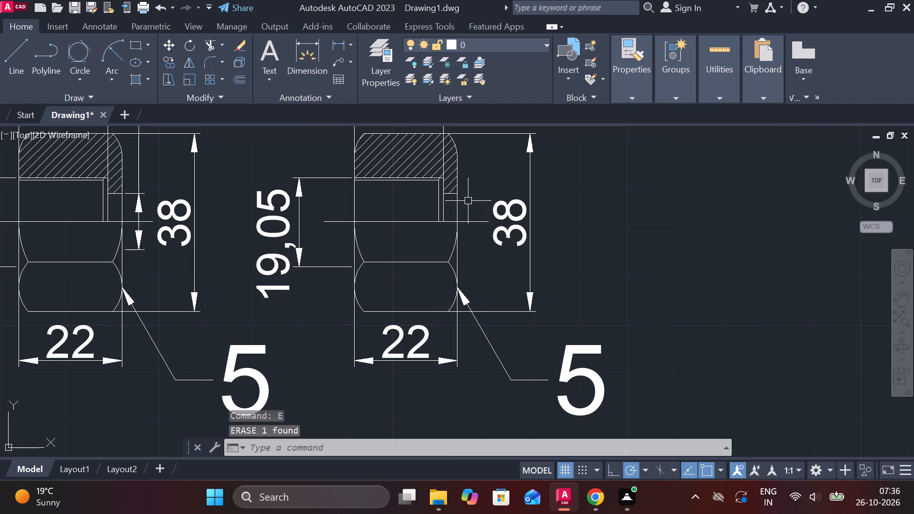
Erase the short horizontal bore edge line and the section hatching from the copied nut.
scroll(467, 202, "up", 2)
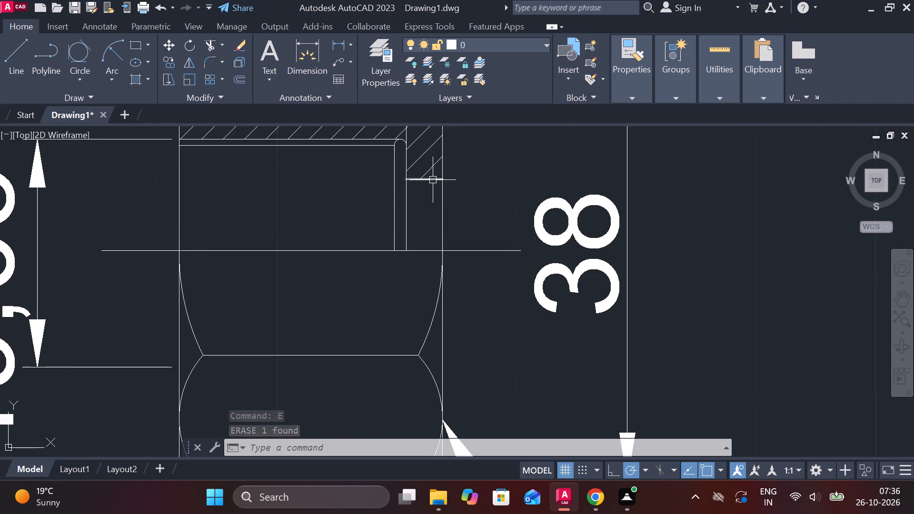
left_click(433, 180)
type("E")
key("space")
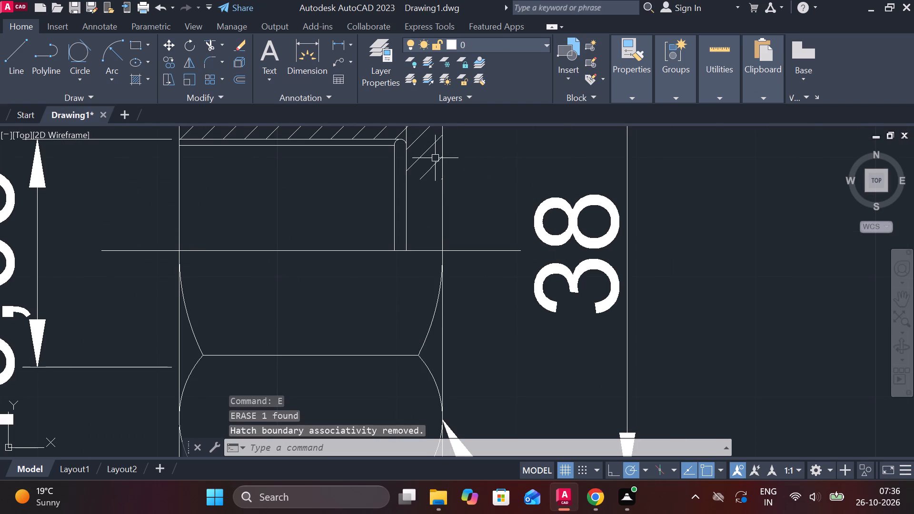
left_click(428, 153)
type("E")
key("space")
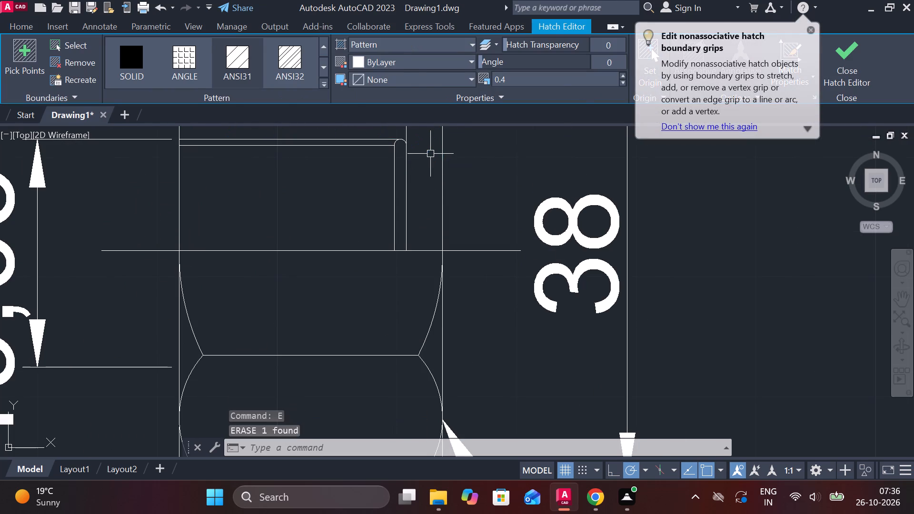
Draw the new bore edge on the copied nut: 8 mm up from the axis at its right face, horizontally inward to the inner bore line.
scroll(459, 162, "down", 2)
middle_click_drag(476, 181, 472, 221)
scroll(472, 210, "down", 1)
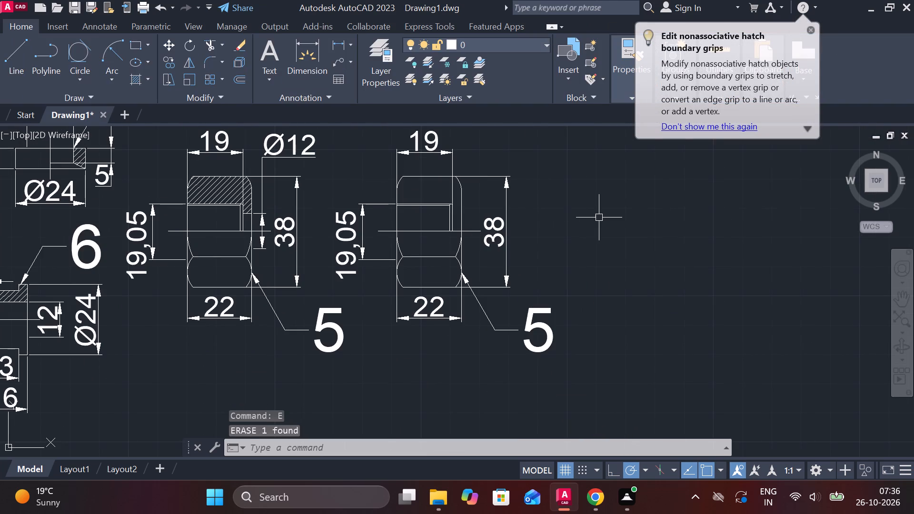
scroll(463, 223, "up", 2)
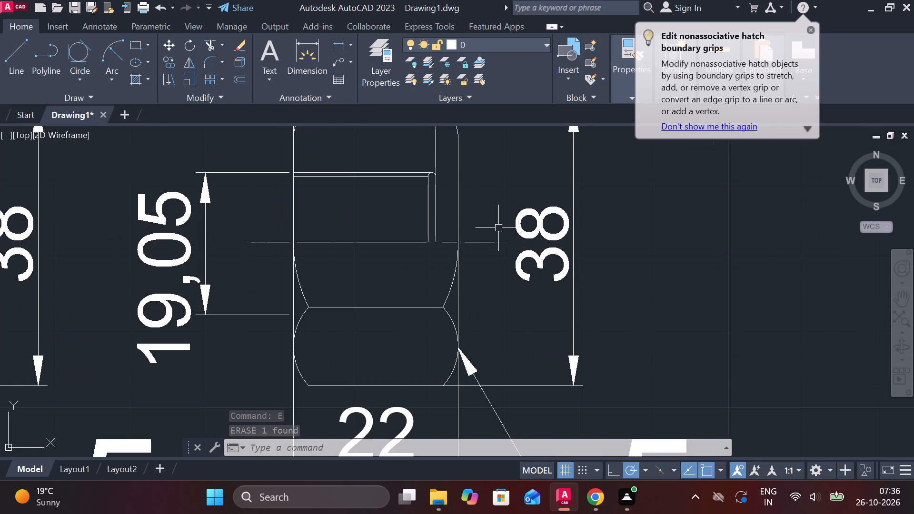
key("l")
key("Return")
left_click(462, 237)
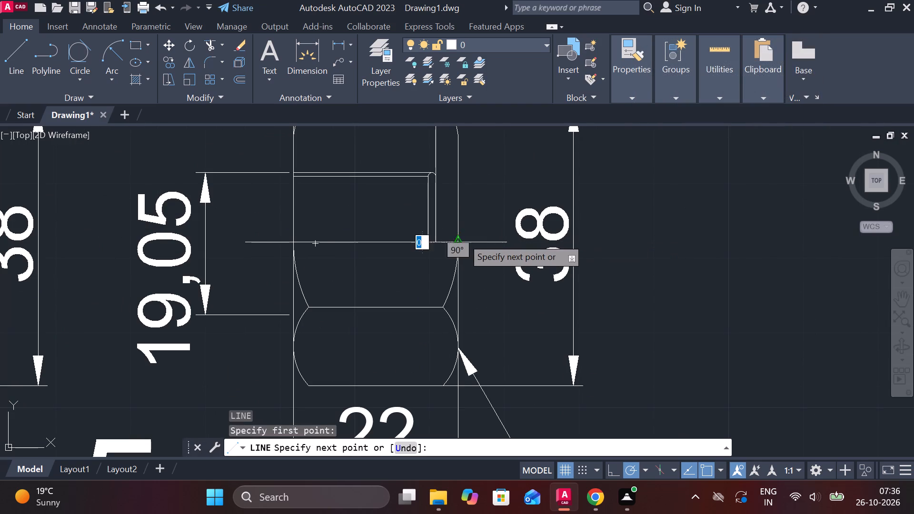
scroll(465, 234, "down", 2)
middle_click_drag(465, 231, 467, 273)
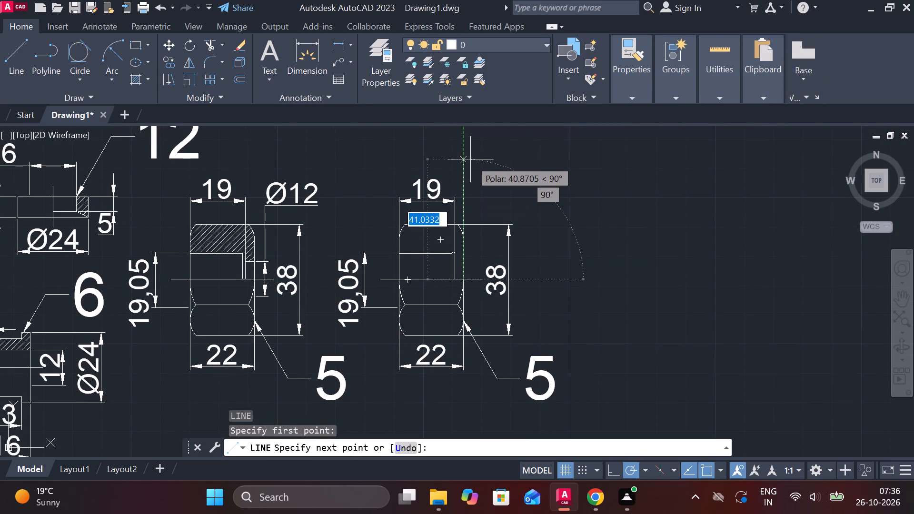
key("8")
key("Return")
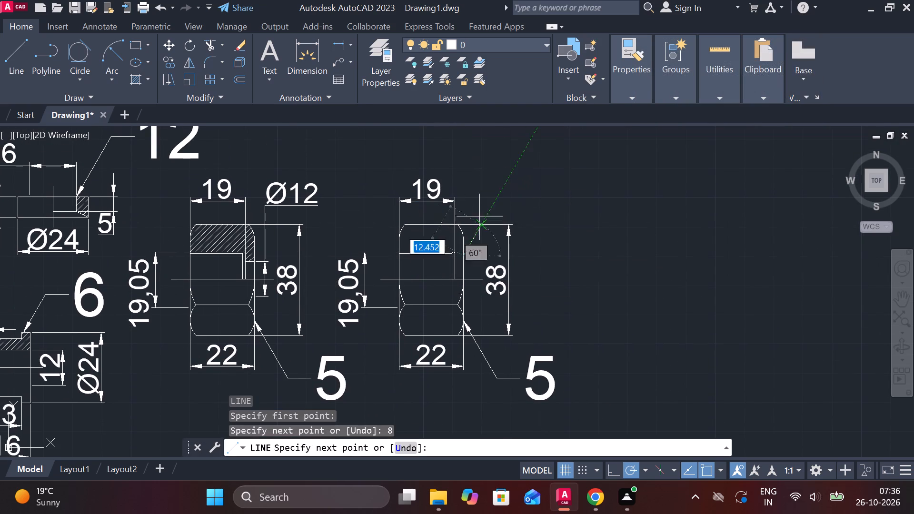
scroll(462, 261, "up", 3)
scroll(420, 241, "up", 1)
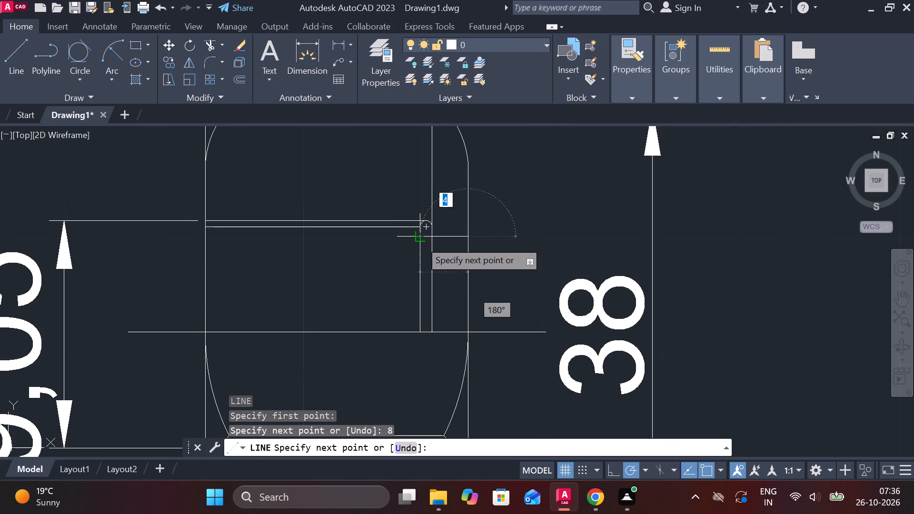
scroll(420, 241, "up", 1)
left_click(389, 232)
key("Escape")
Trim the part of the new horizontal bore edge that crosses into the threaded hole's end.
type("TR")
key("space")
left_click(395, 227)
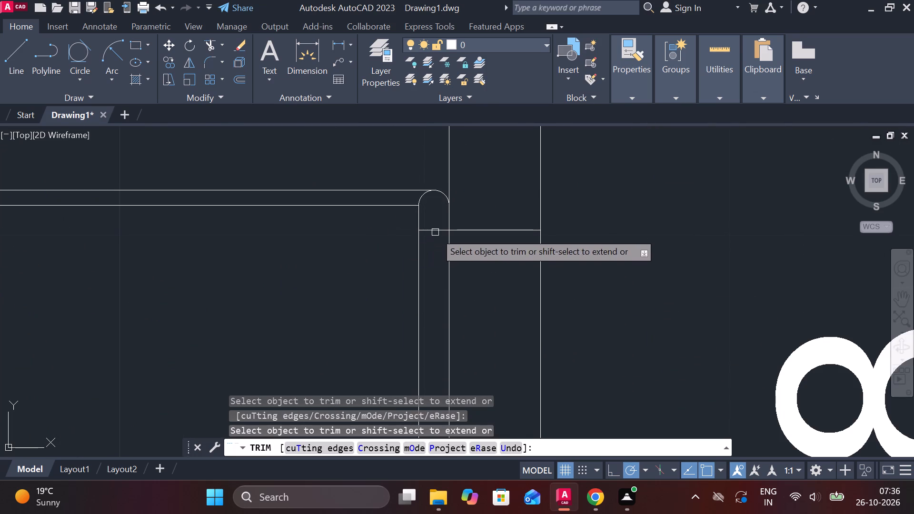
left_click(435, 230)
scroll(560, 242, "down", 3)
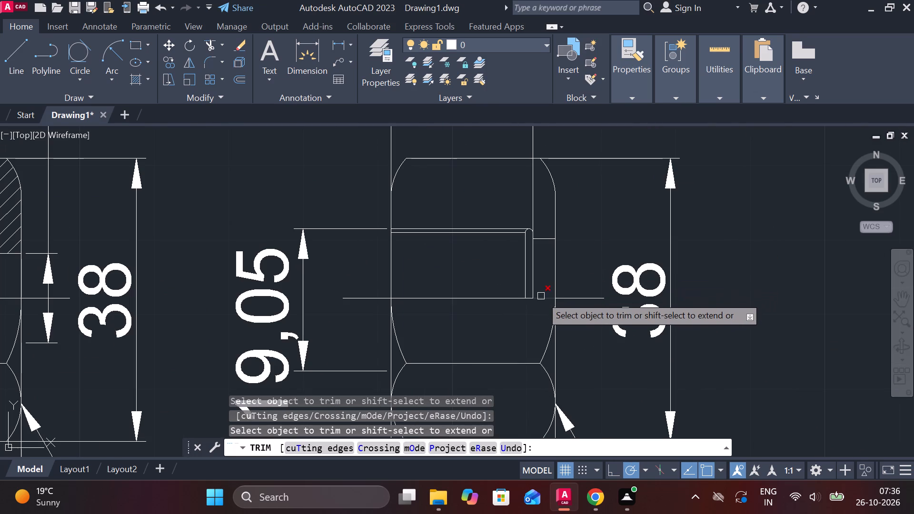
key("Escape")
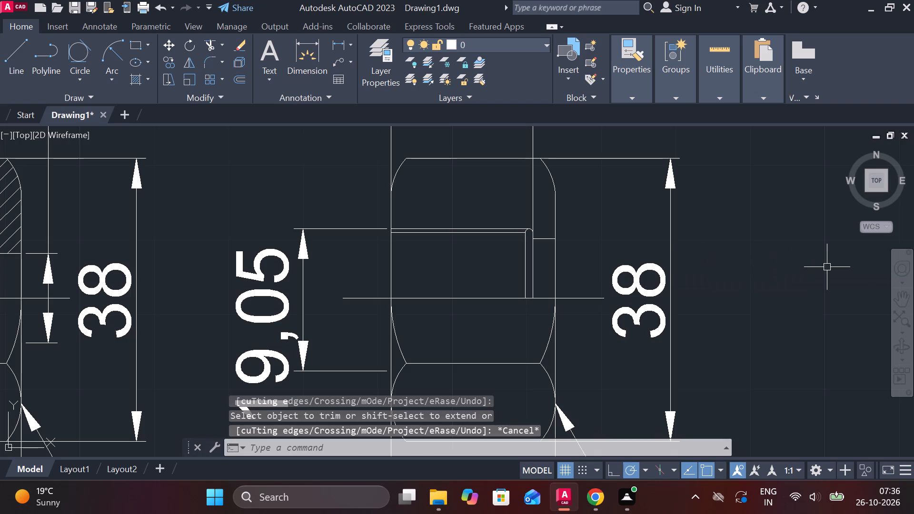
Hatch the upper sectioned half of the copied nut.
left_click(133, 79)
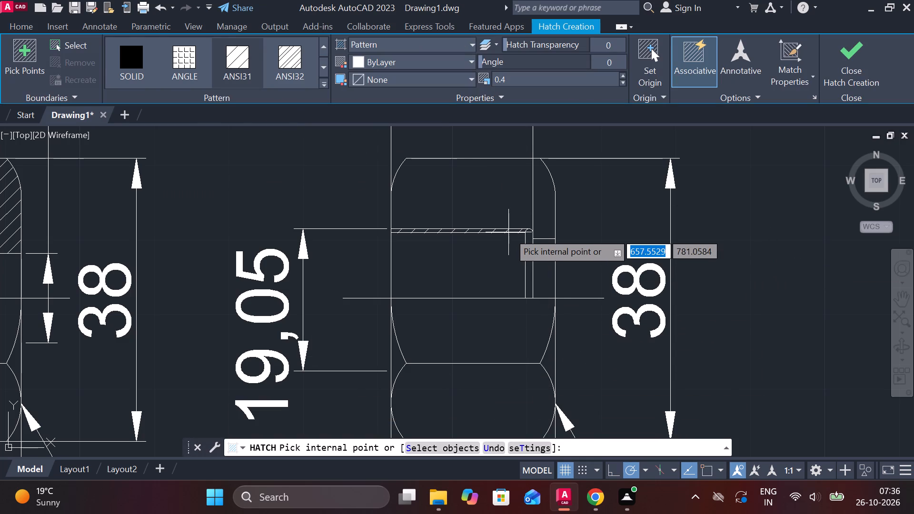
left_click(490, 194)
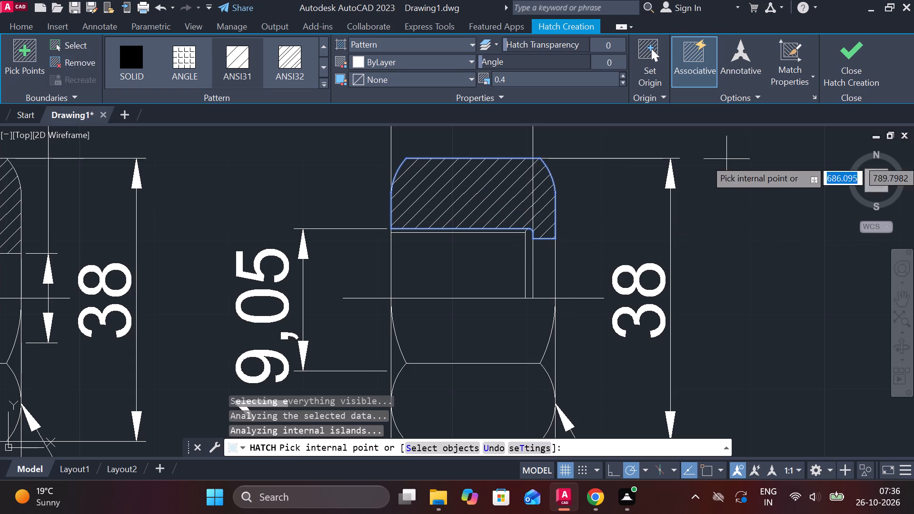
left_click(846, 88)
scroll(730, 215, "down", 2)
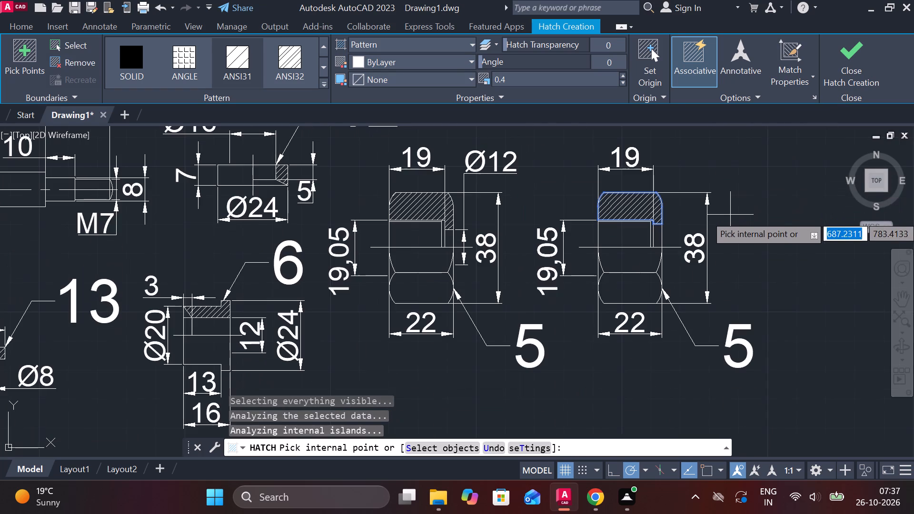
left_click(862, 56)
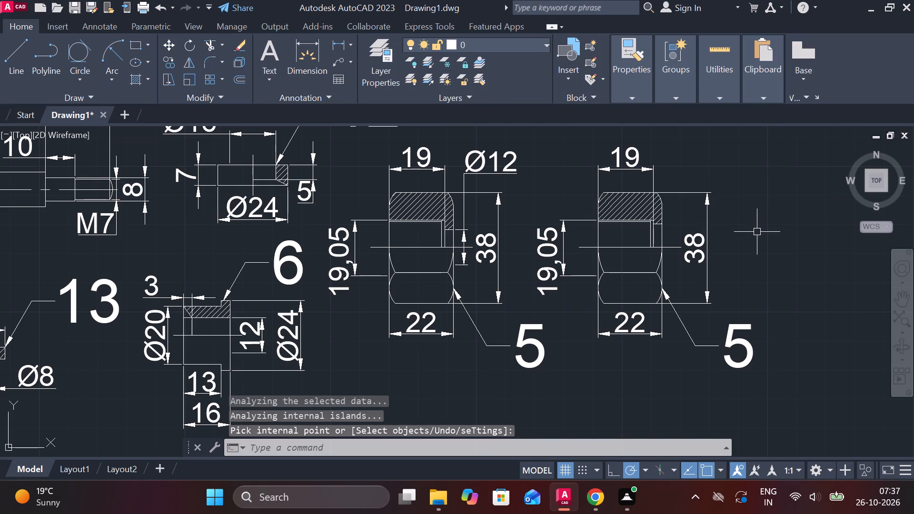
Change the copied nut's label from 5 to 11.
left_click(755, 346)
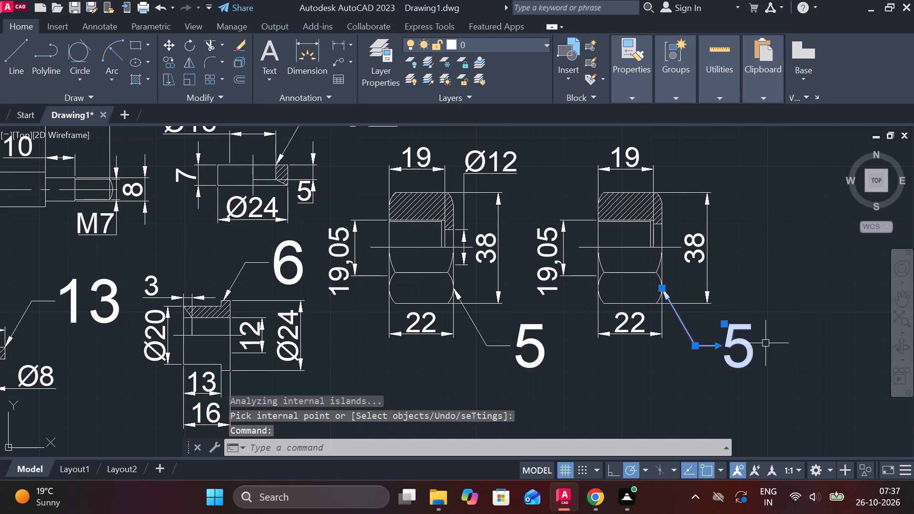
double_click(750, 340)
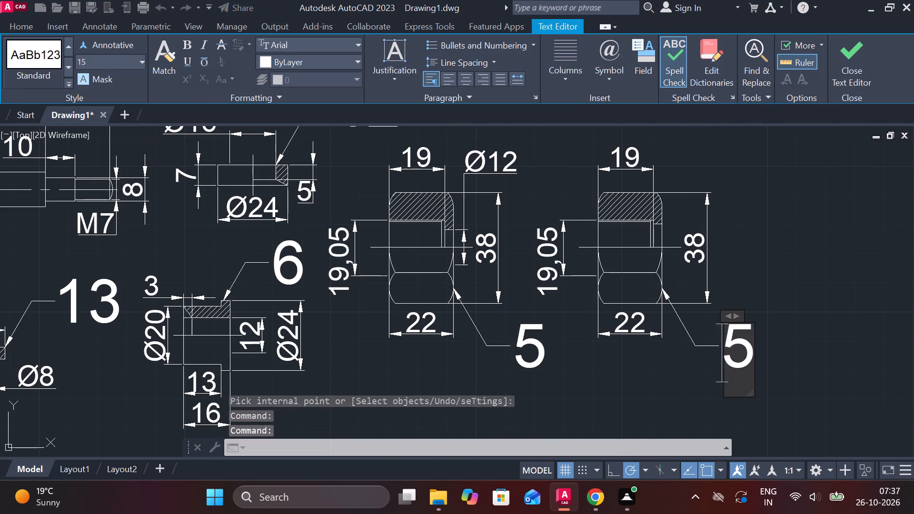
key("Right")
key("BackSpace")
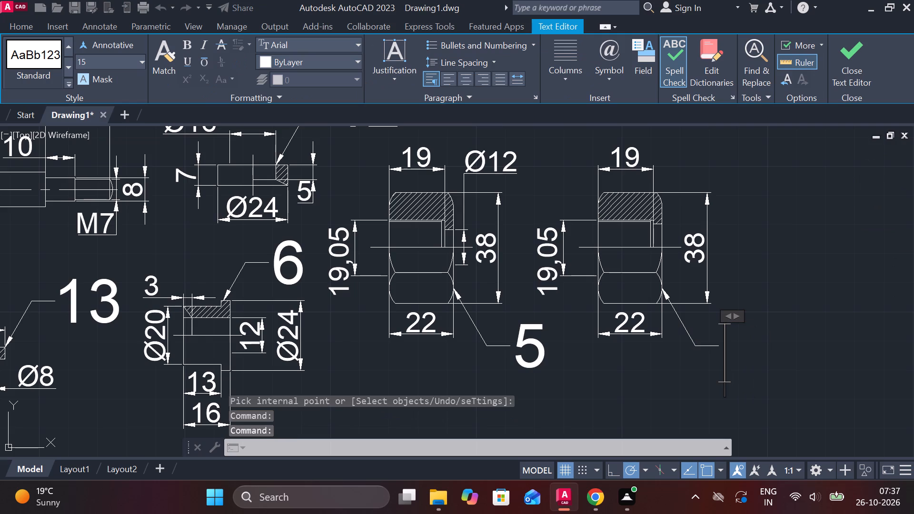
type("11")
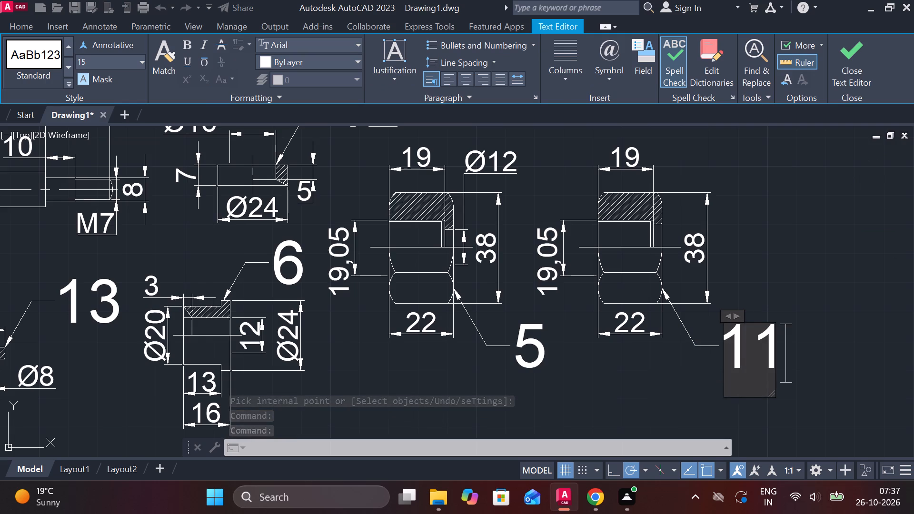
left_click(853, 47)
Copy nut 11 with its dimensions and label into the free space far to the left, near the other set of parts.
scroll(781, 324, "down", 1)
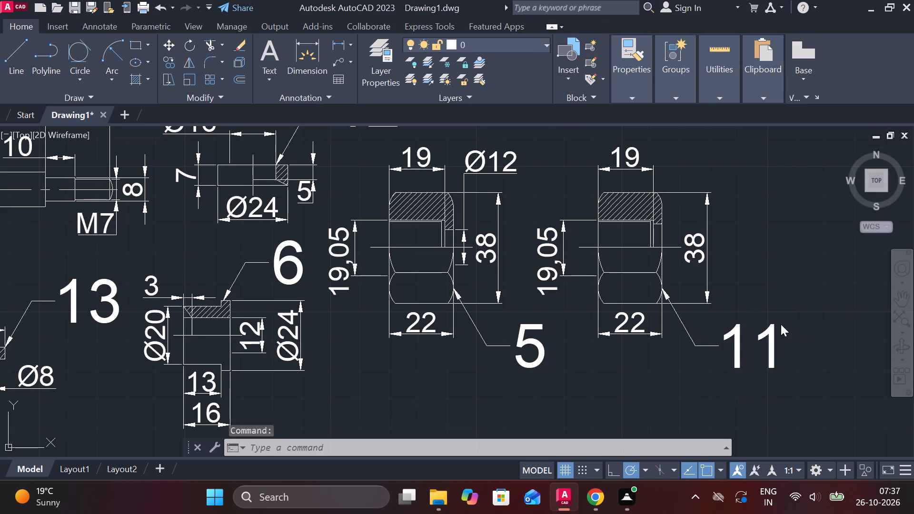
scroll(781, 324, "down", 1)
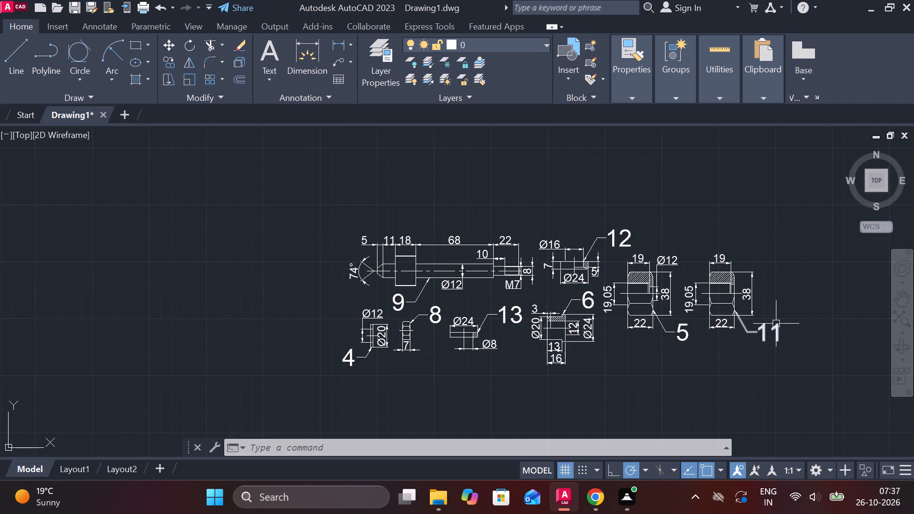
left_click_drag(815, 352, 787, 343)
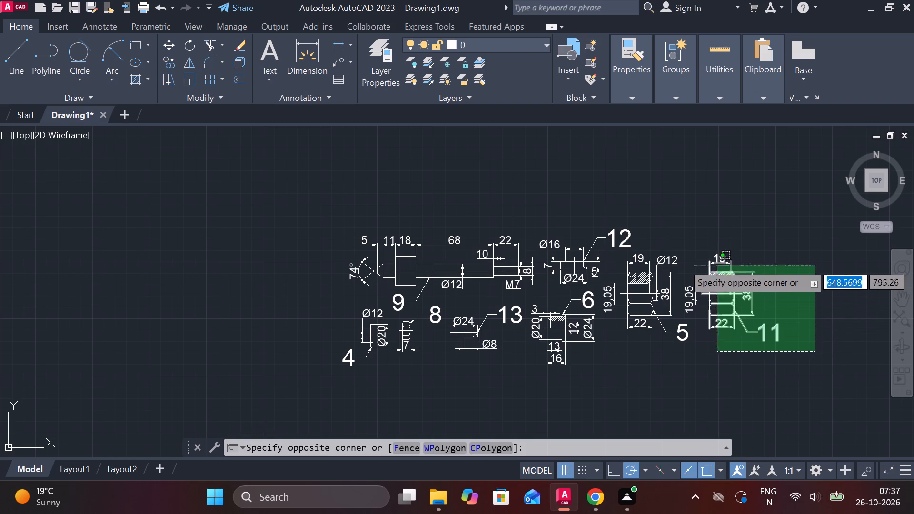
left_click(695, 244)
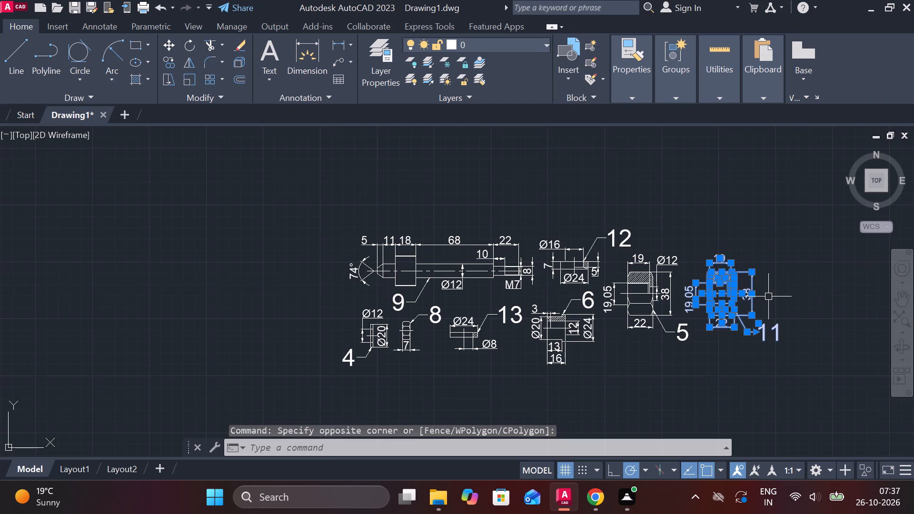
type("CO")
key("Return")
left_click(815, 331)
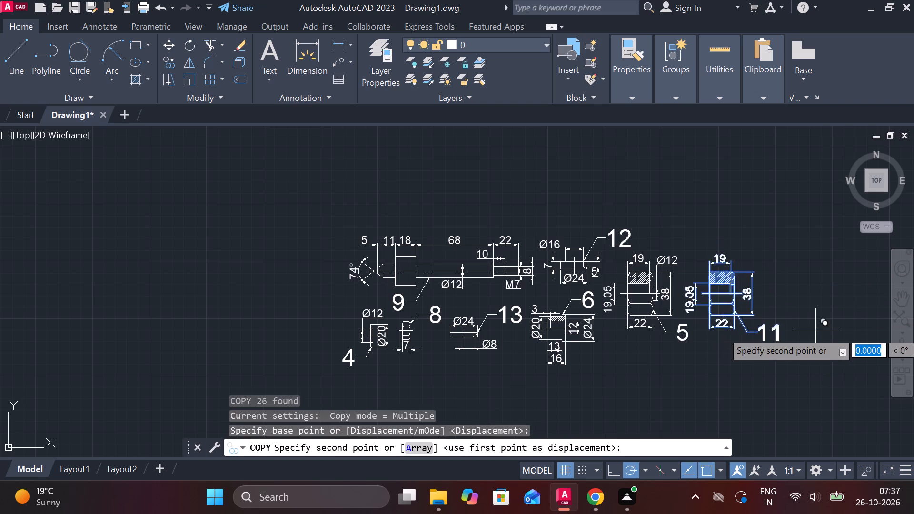
scroll(815, 331, "down", 3)
scroll(530, 351, "up", 3)
left_click(523, 340)
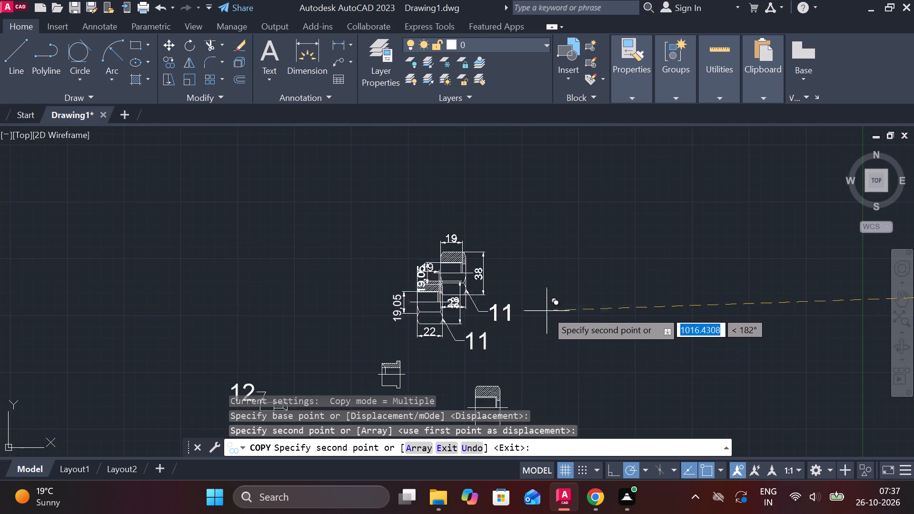
scroll(549, 307, "down", 3)
scroll(873, 306, "up", 2)
key("Escape")
Rotate the original nut 11 beside nut 5, with its dimensions and label, by 270°.
scroll(795, 315, "up", 1)
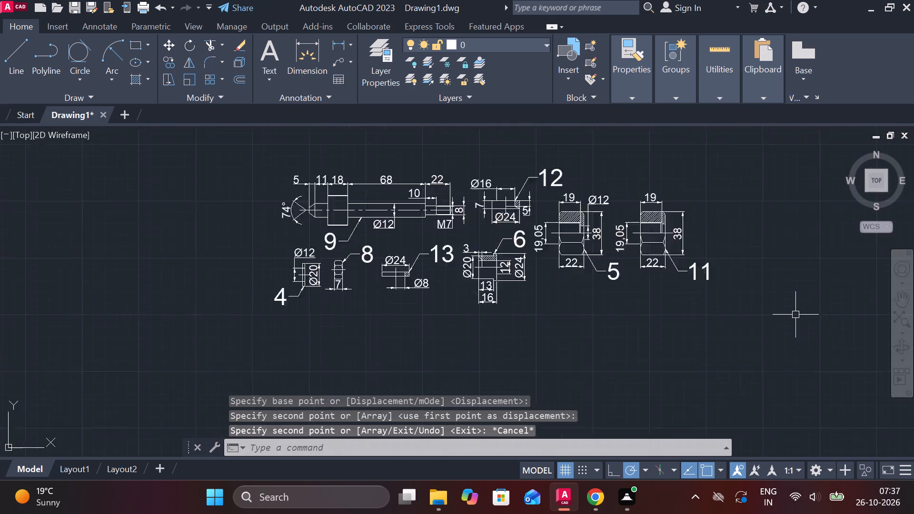
scroll(795, 315, "up", 1)
left_click(692, 276)
left_click(533, 128)
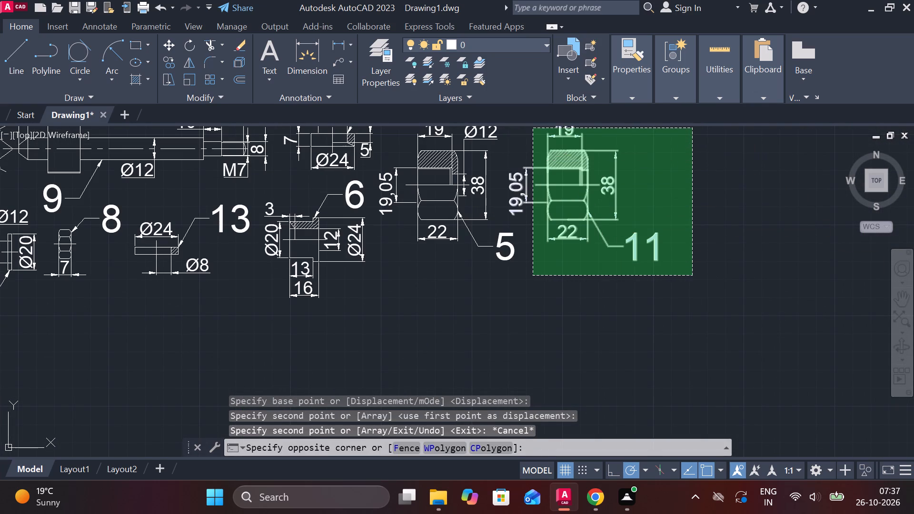
middle_click_drag(624, 192, 609, 223)
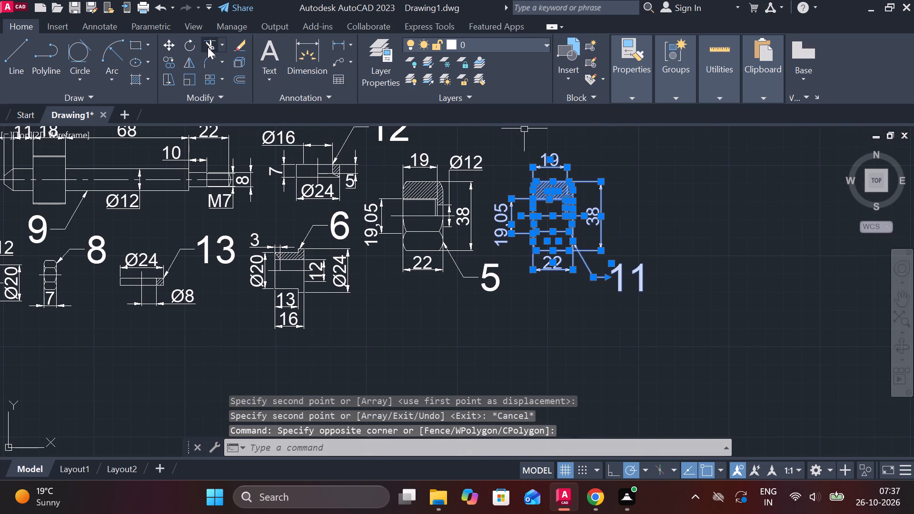
left_click(190, 43)
left_click(628, 220)
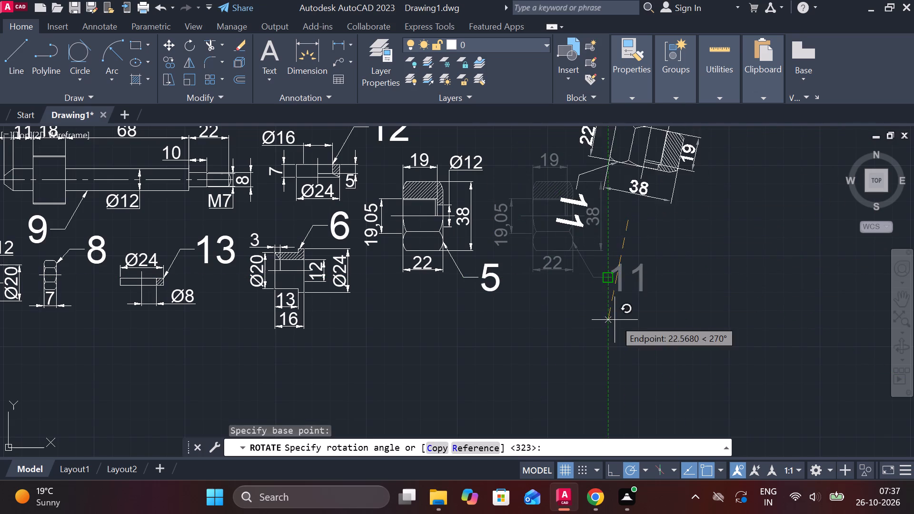
left_click(633, 308)
middle_click_drag(654, 260, 628, 337)
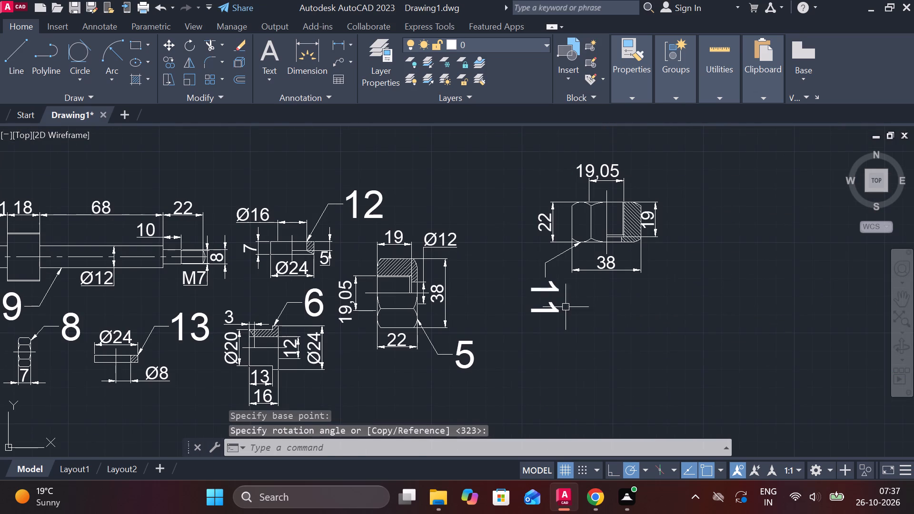
Erase the sideways label 11 and its leader from the rotated nut.
left_click(551, 295)
key("Escape")
left_click(536, 279)
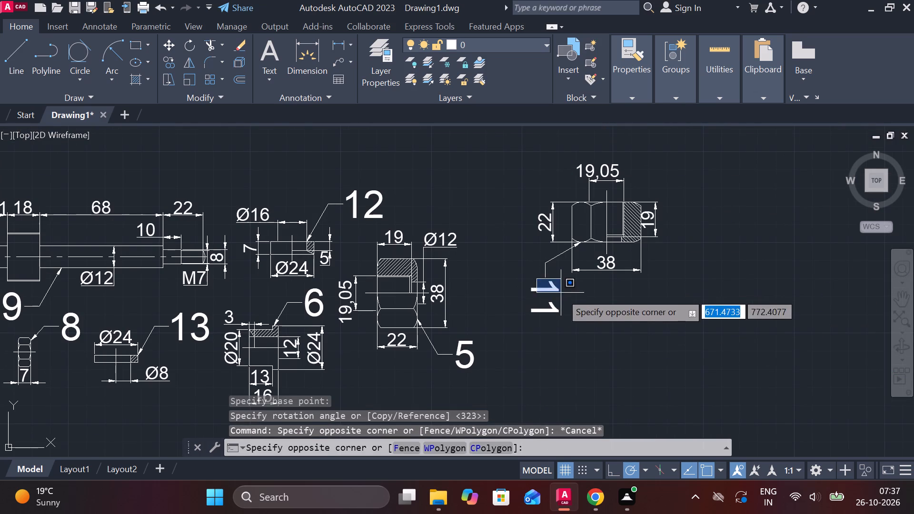
left_click(561, 293)
left_click(547, 295)
key("Escape")
left_click(548, 291)
type("E")
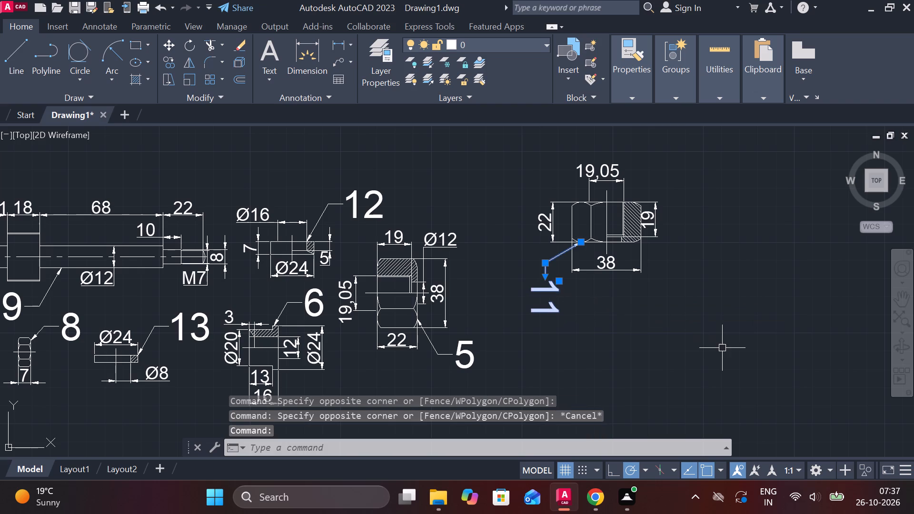
key("space")
Move the rotated nut with its dimensions down and closer to nut 5, level with it on its right.
left_click(486, 147)
left_click(724, 314)
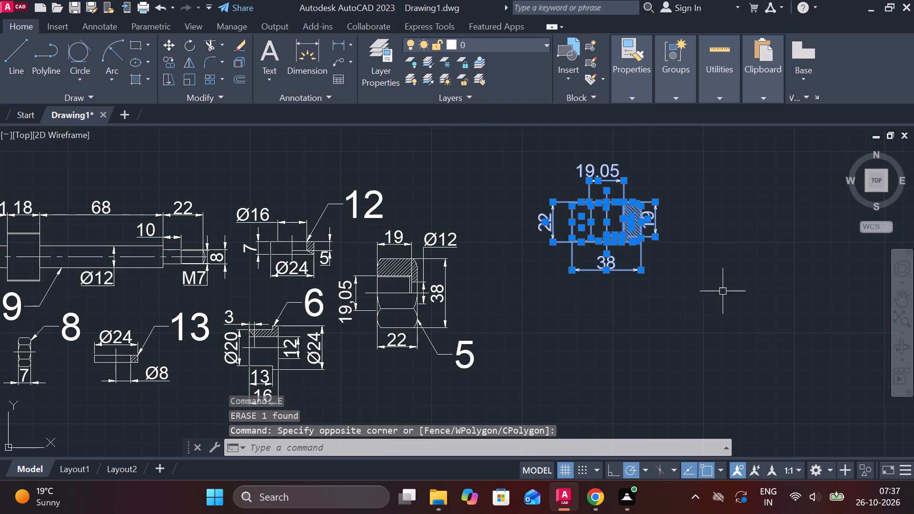
key("m")
key("Return")
left_click(722, 227)
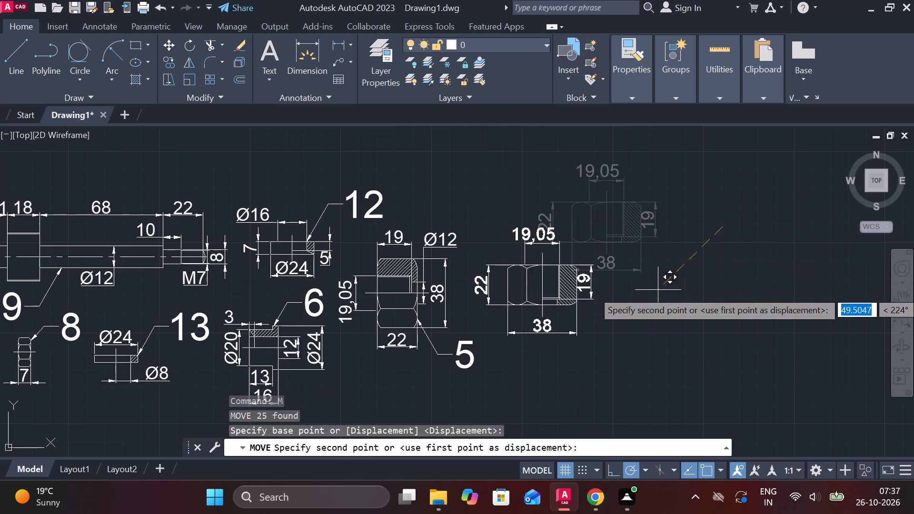
left_click(645, 294)
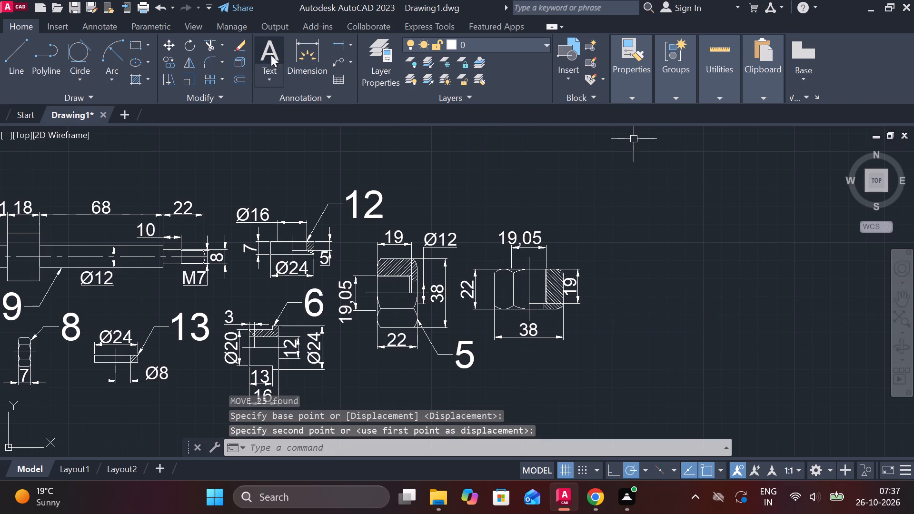
Label the rotated nut with a multileader pointing at its upper hatched edge, using text height 15 and the text 11.
left_click(333, 59)
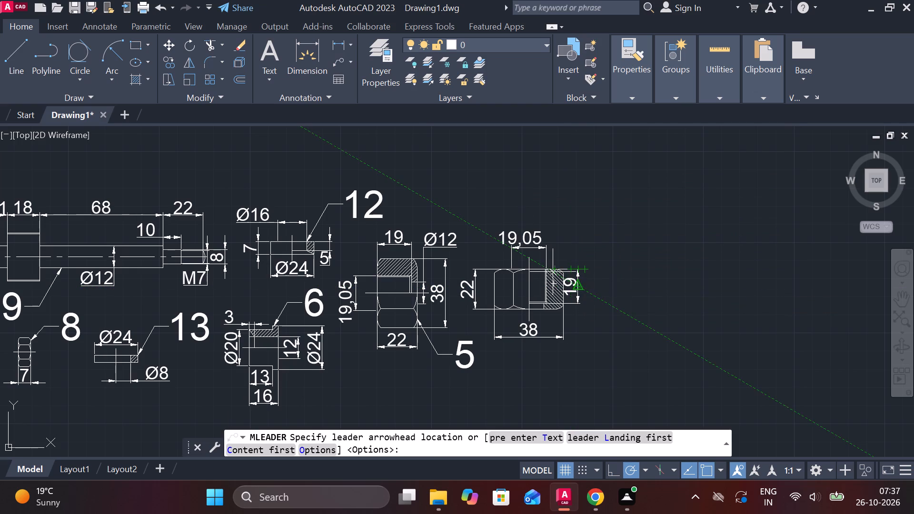
left_click(551, 271)
left_click(586, 219)
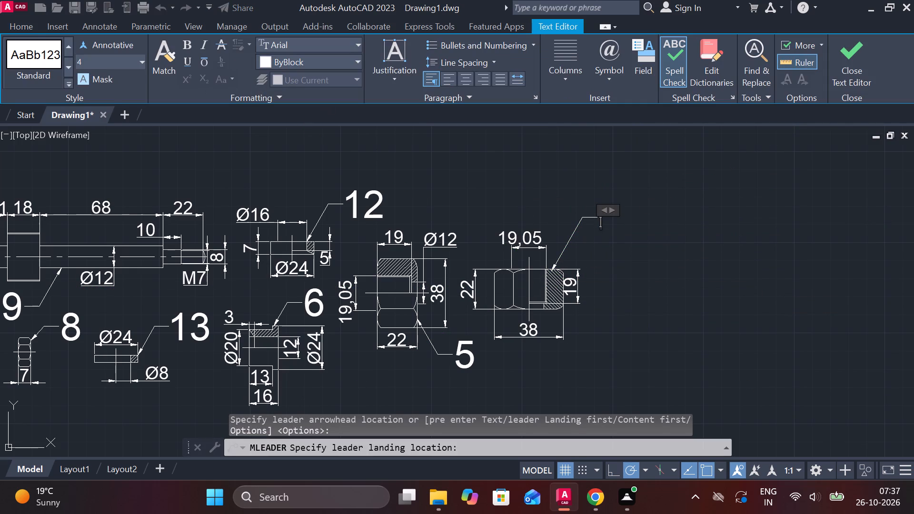
left_click(80, 61)
type("15")
key("Return")
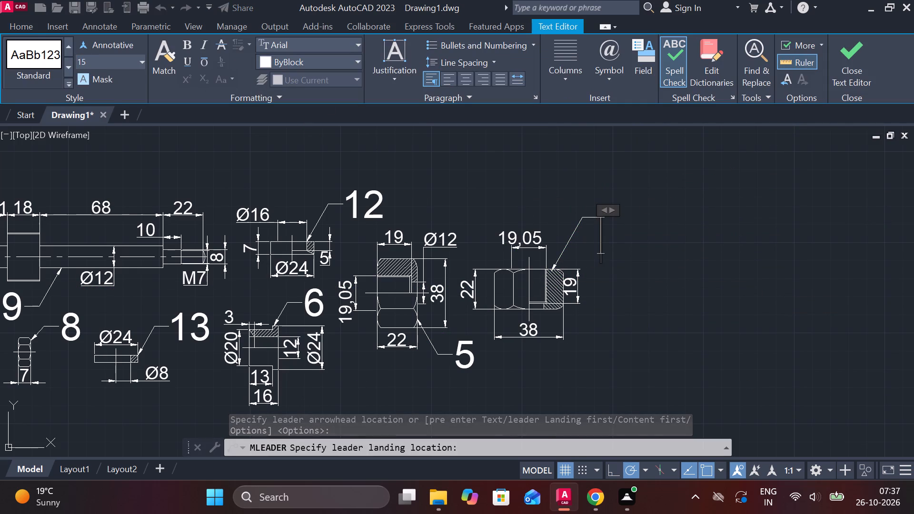
type("11")
left_click(862, 52)
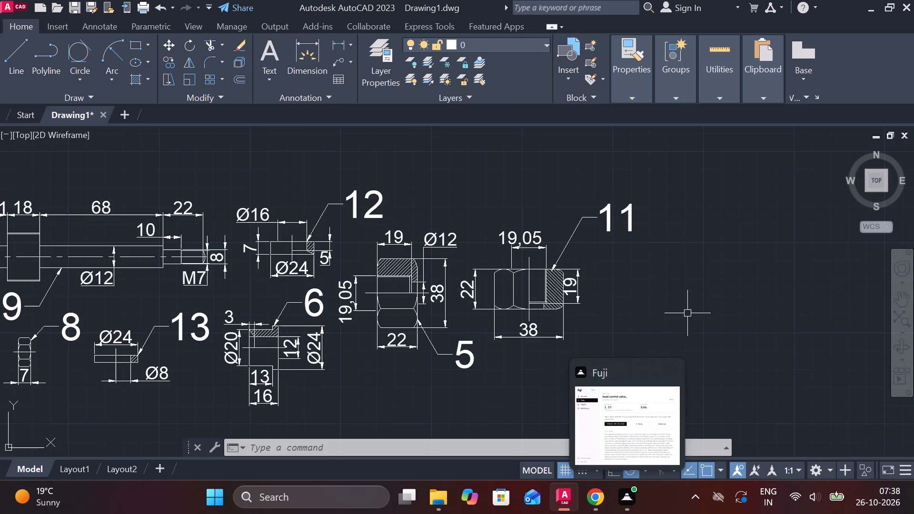
Draw a closed rectangle of lines 20 wide and 18 high in the free space below parts 4 and 8.
middle_click_drag(585, 346, 599, 301)
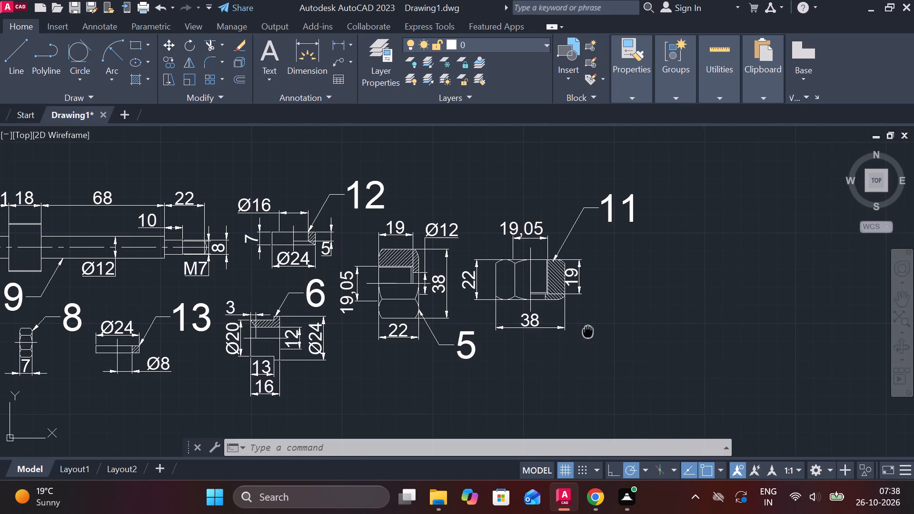
middle_click_drag(599, 301, 602, 293)
middle_click_drag(351, 334, 392, 270)
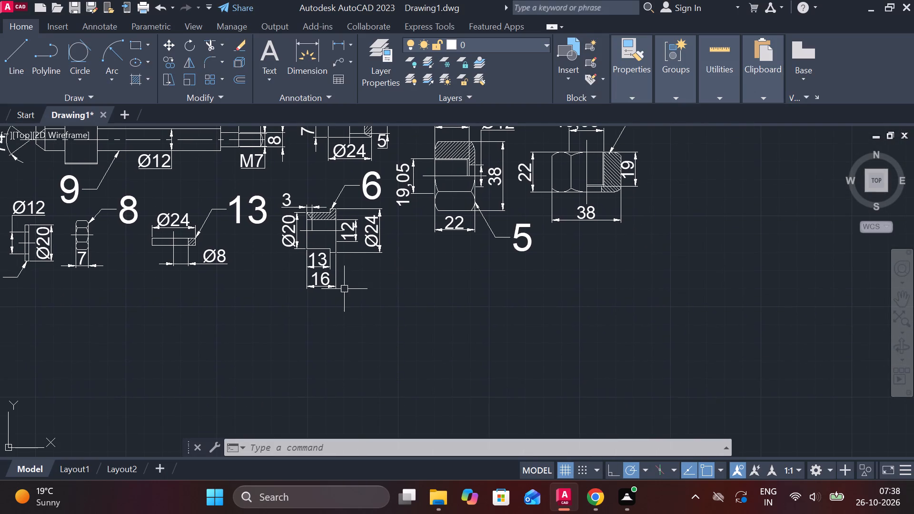
middle_click_drag(453, 297, 630, 256)
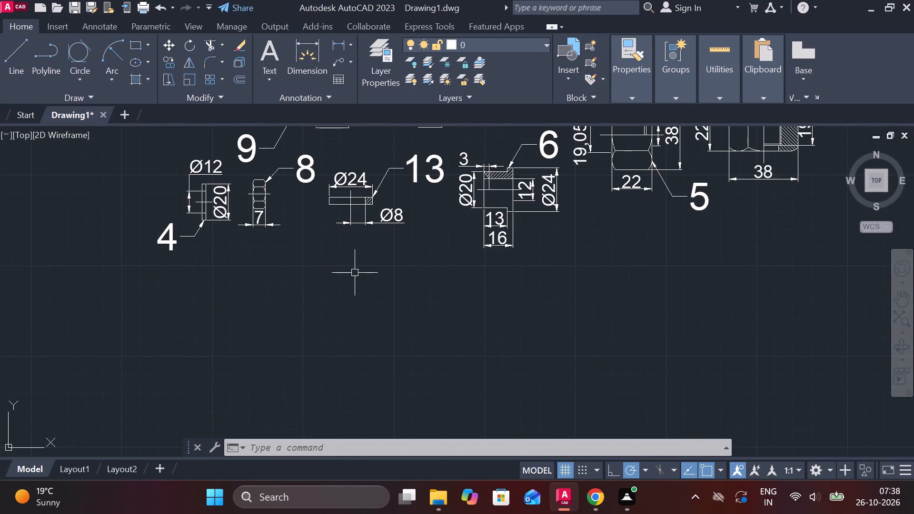
scroll(343, 276, "down", 1)
middle_click_drag(338, 299, 372, 281)
key("l")
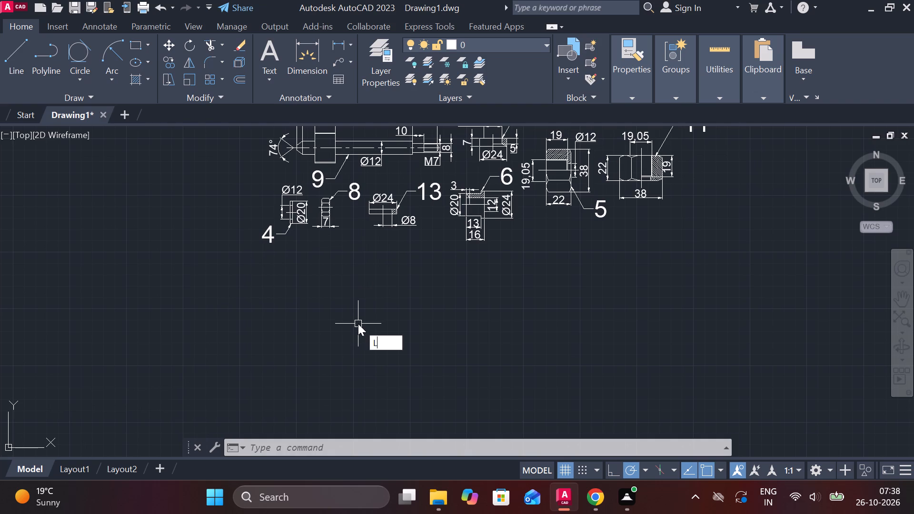
key("Return")
left_click(314, 274)
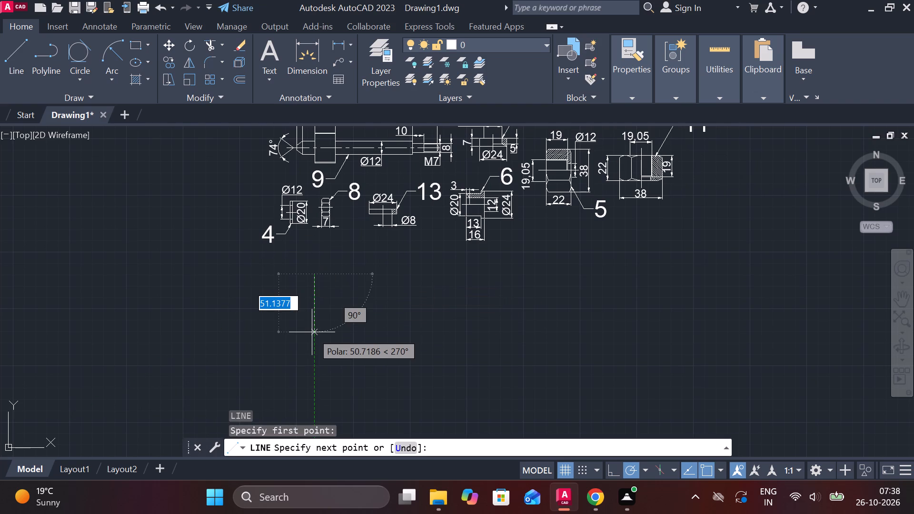
key("1")
key("8")
key("Return")
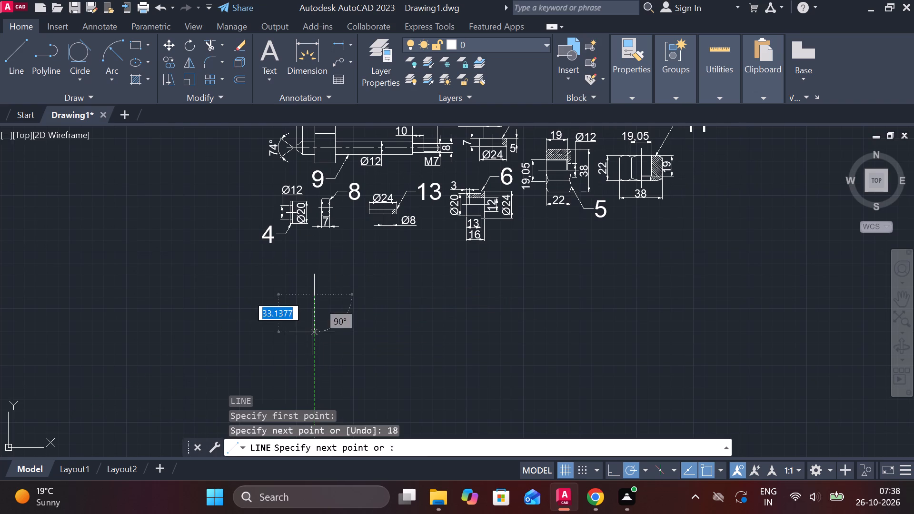
scroll(346, 284, "up", 2)
middle_click_drag(344, 278, 399, 292)
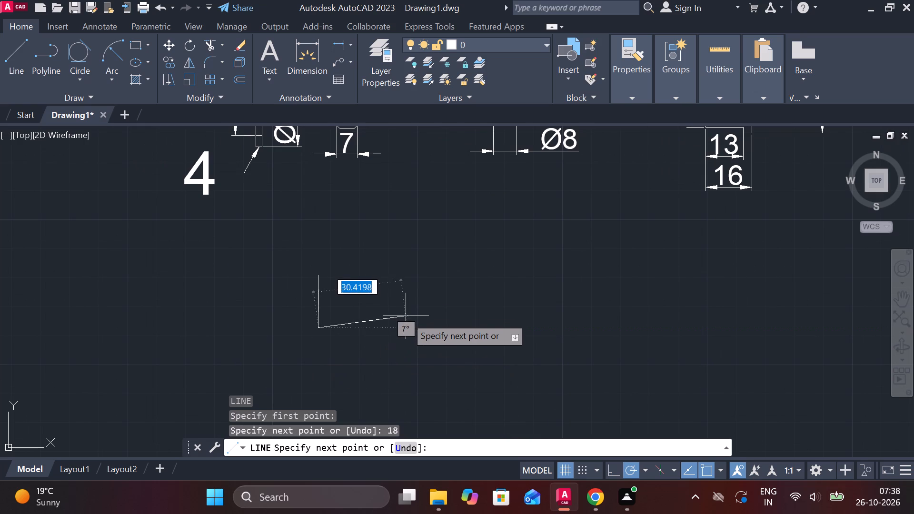
type("20")
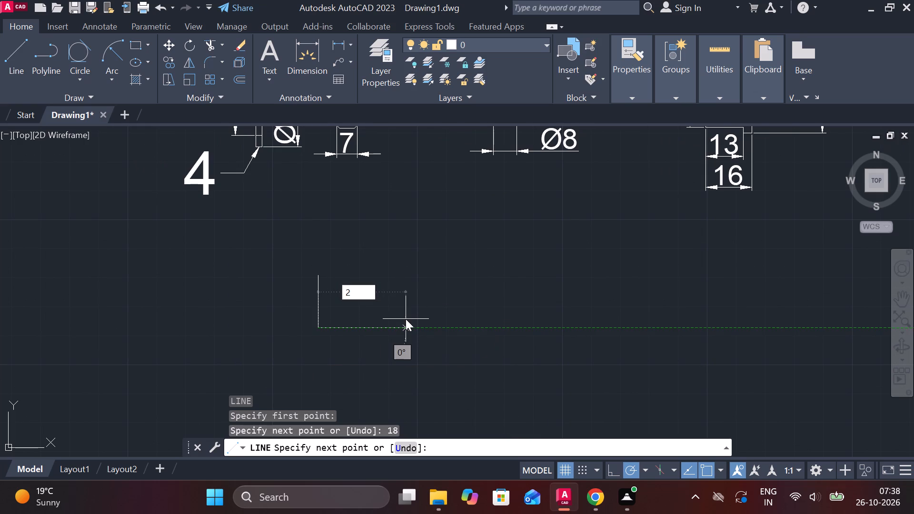
key("Return")
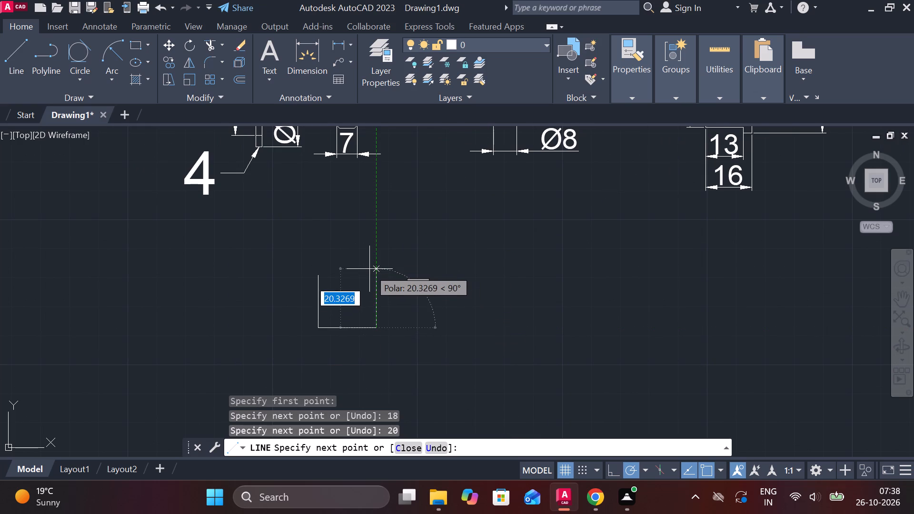
type("18")
key("Return")
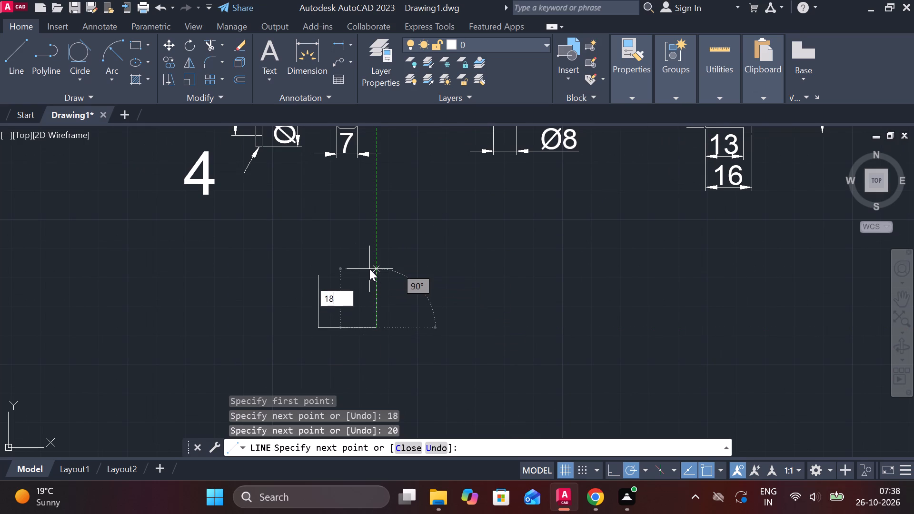
left_click(312, 276)
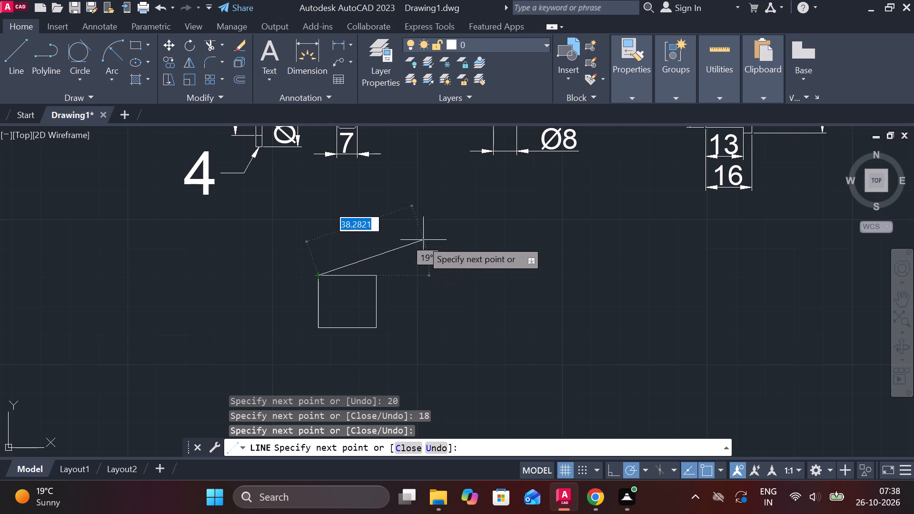
key("Escape")
Draw a 15 by 12 inner outline with lines, starting on the rectangle's right side 6 above its midpoint and ending on that side.
scroll(321, 302, "up", 2)
middle_click_drag(339, 305, 379, 287)
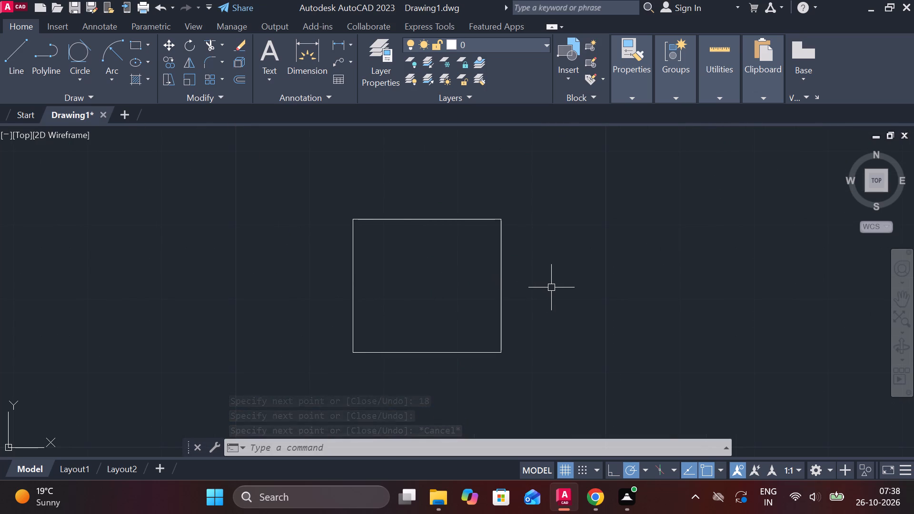
key("l")
key("Return")
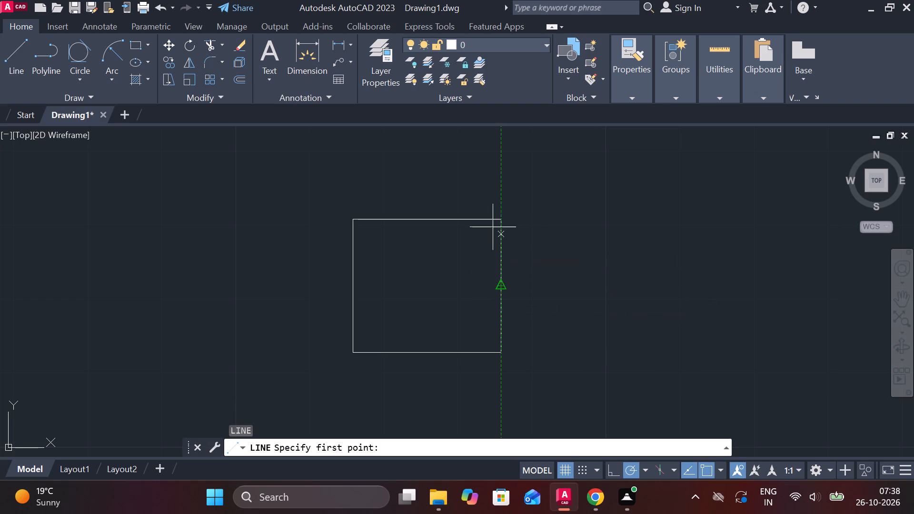
type("6")
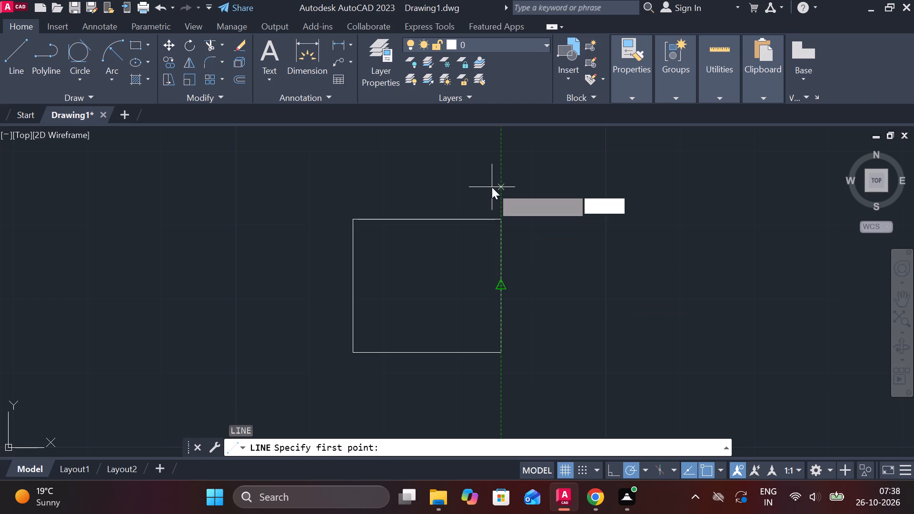
key("space")
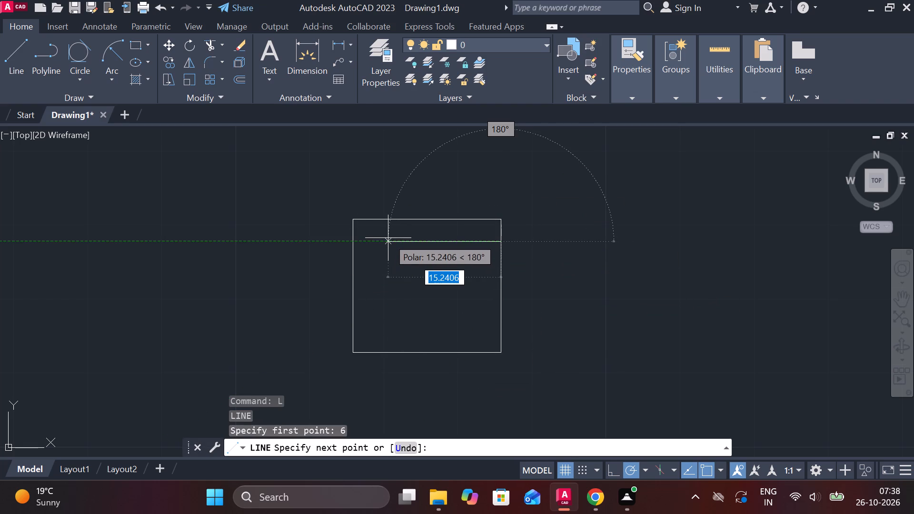
type("15")
key("space")
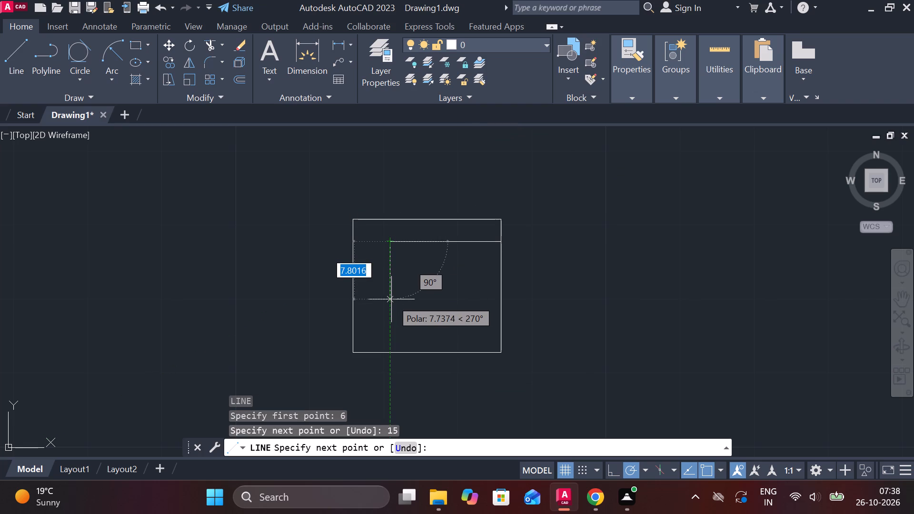
type("12")
key("space")
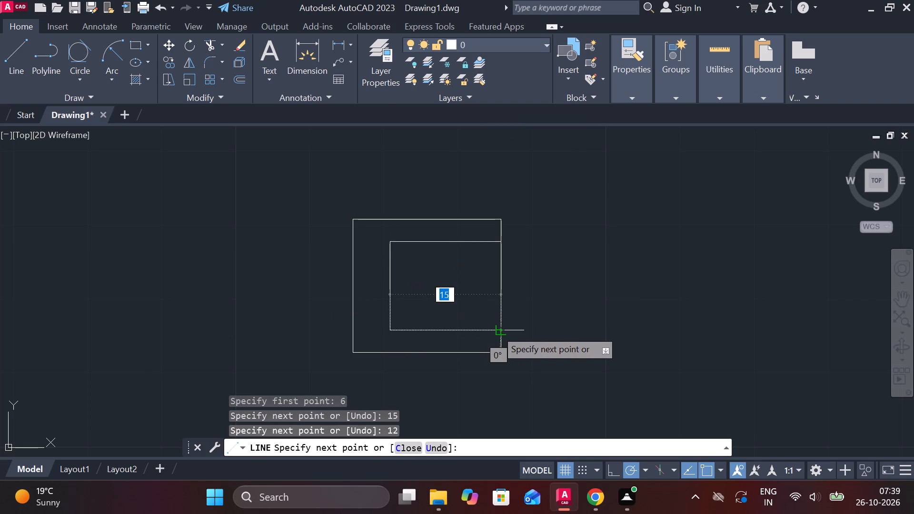
left_click(496, 330)
key("Escape")
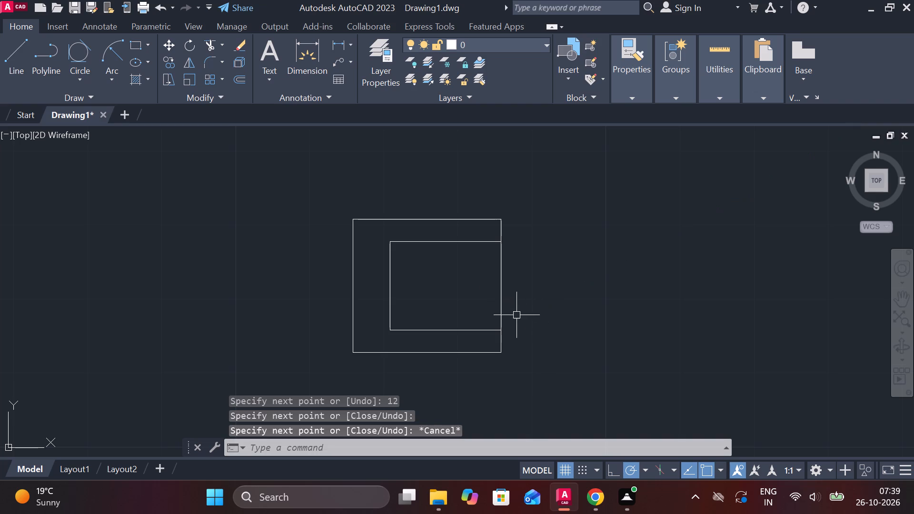
Draw a short horizontal line at mid-height from the rectangle's left side to the inner outline.
key("l")
key("Return")
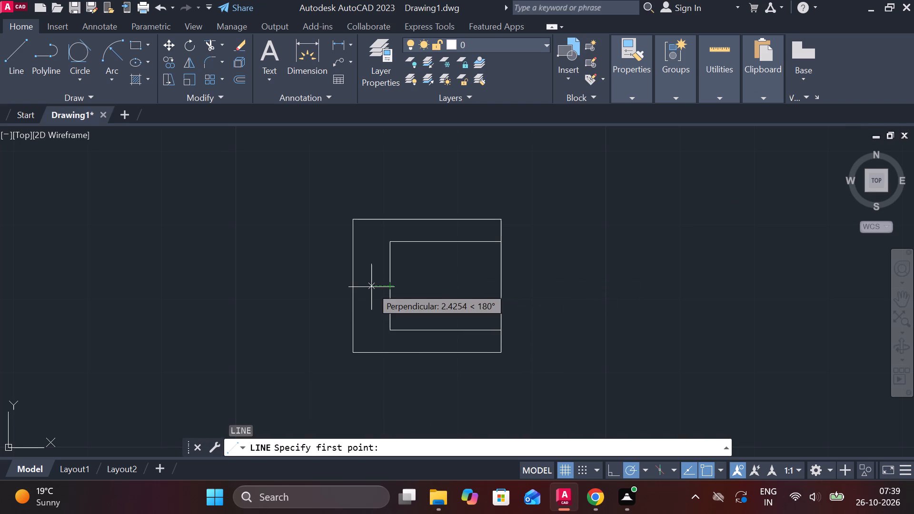
left_click(350, 287)
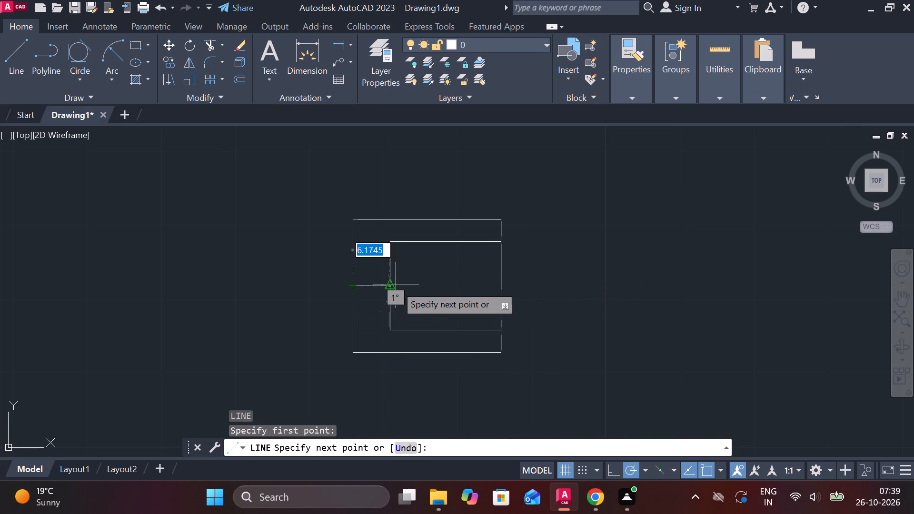
left_click(387, 288)
key("Escape")
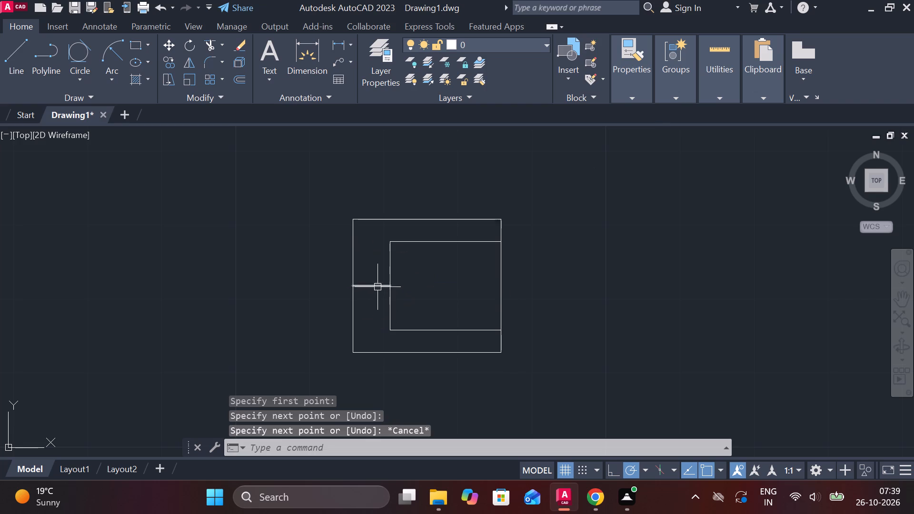
Offset the short middle line by 4 both above and below.
left_click(378, 287)
key("o")
key("Return")
key("Return")
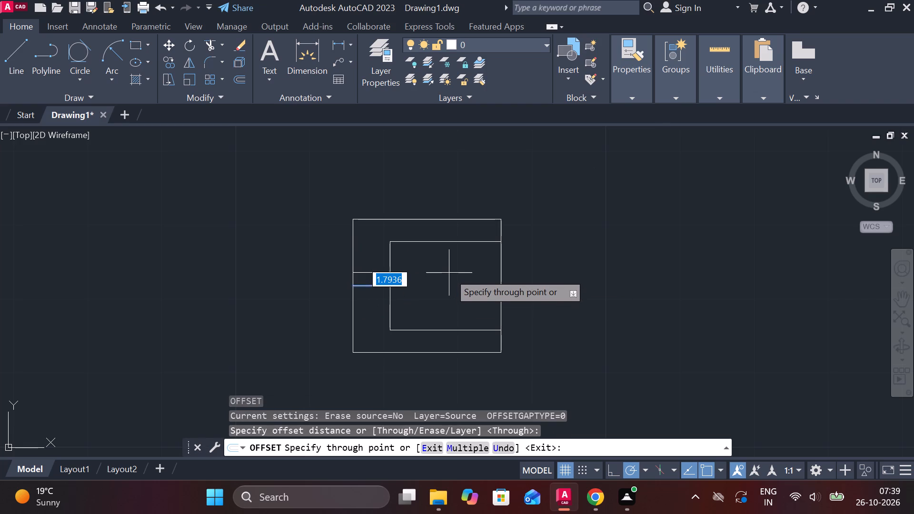
type("4")
key("space")
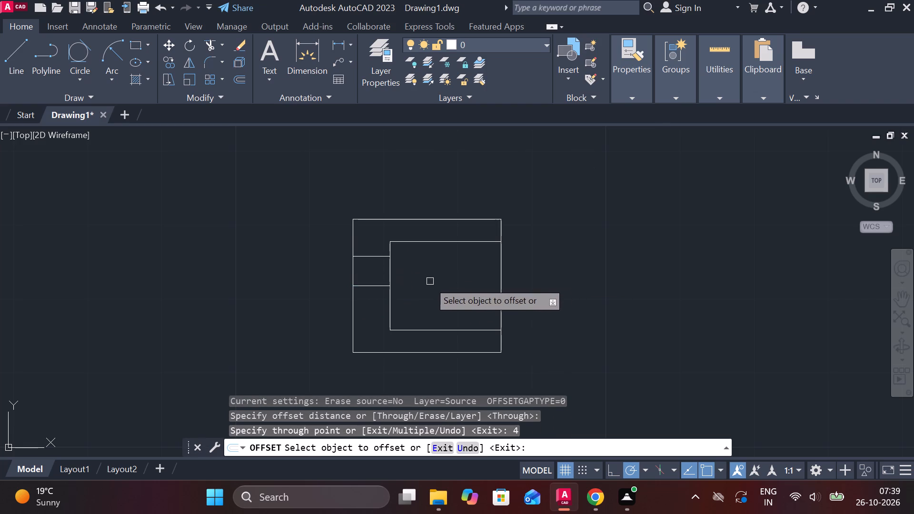
left_click(380, 285)
key("4")
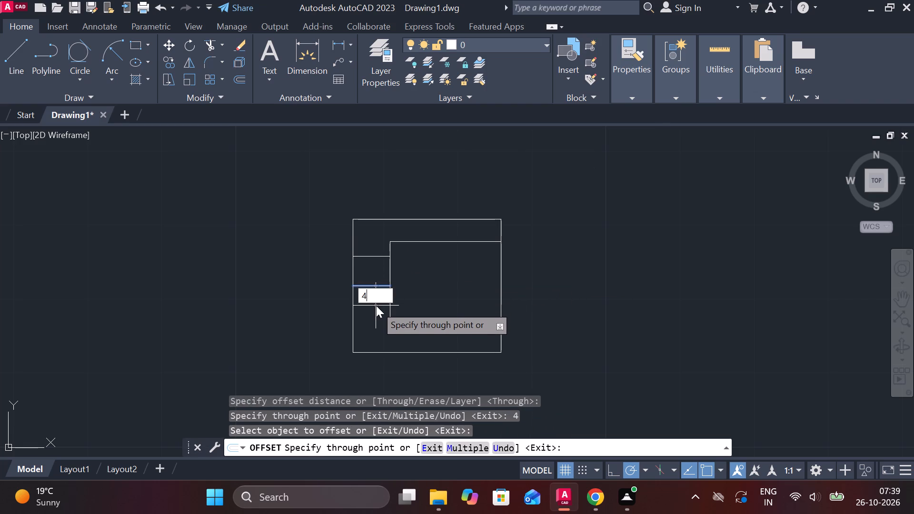
key("space")
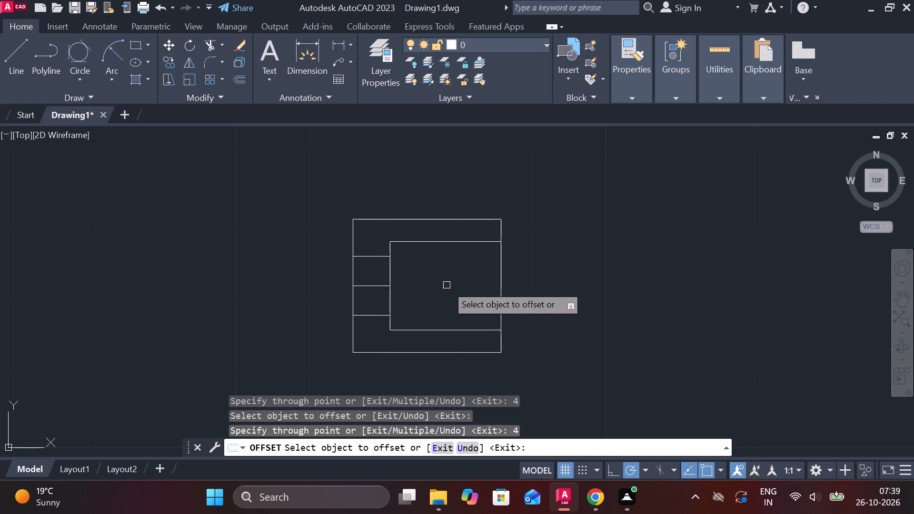
key("Escape")
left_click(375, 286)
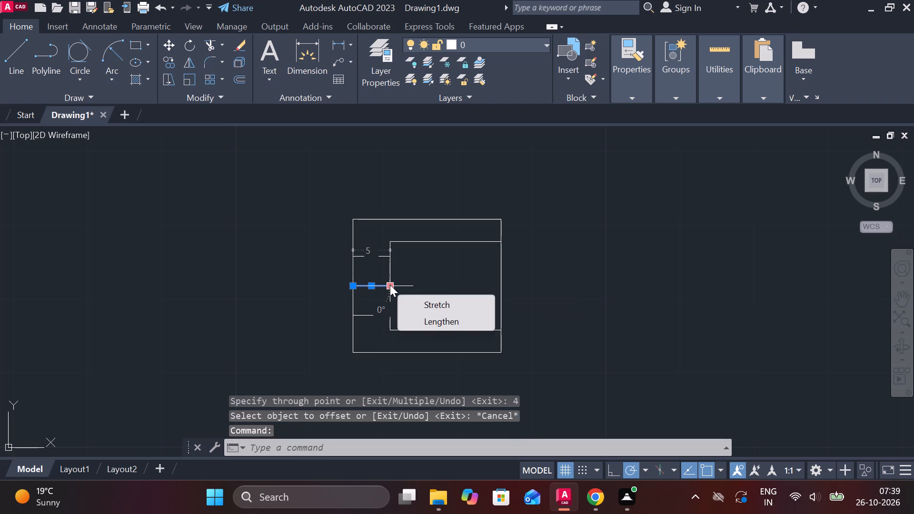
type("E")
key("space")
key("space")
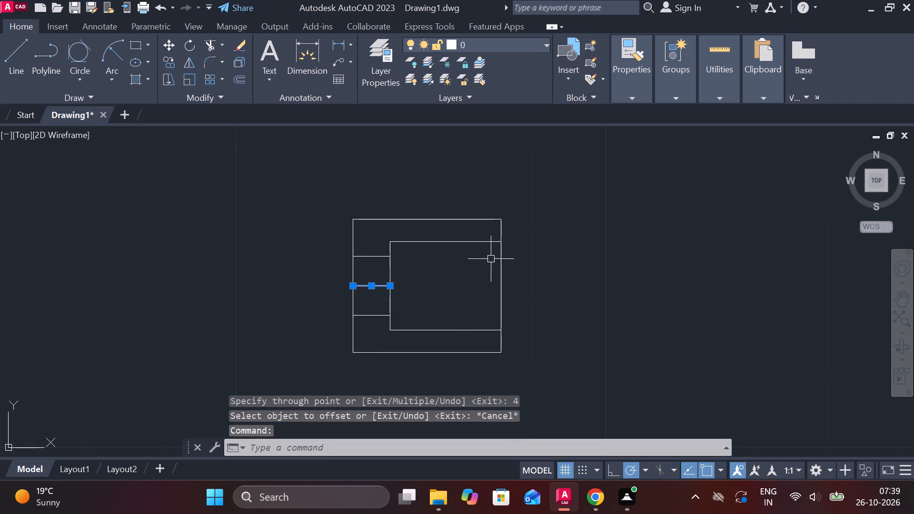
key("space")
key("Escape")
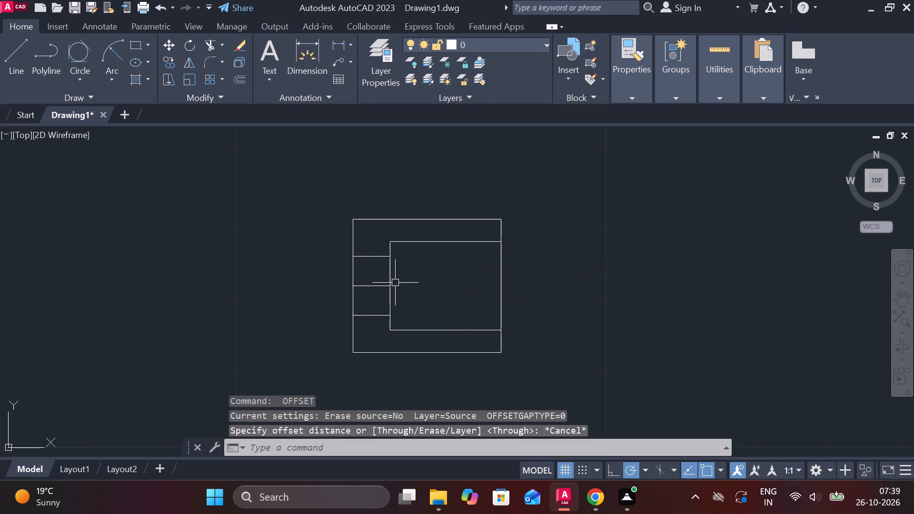
Erase the short middle line between the two offset lines.
left_click(369, 288)
key("3")
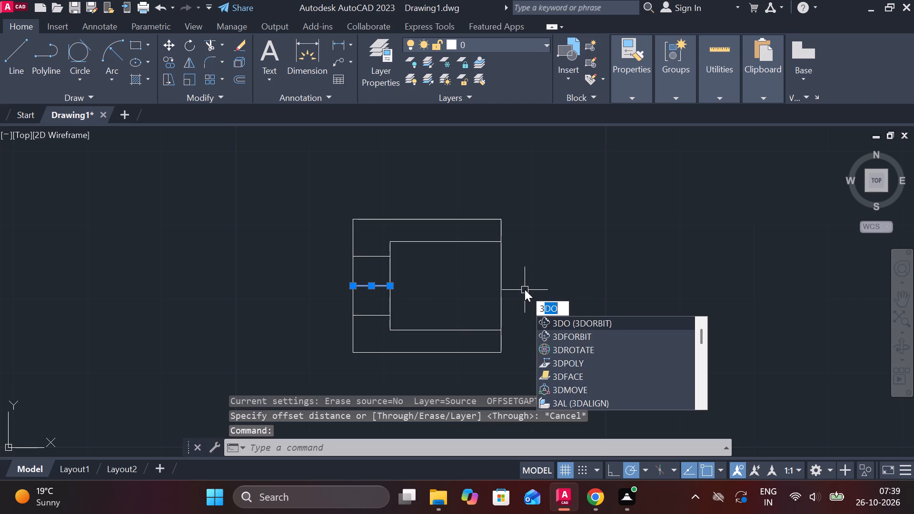
key("BackSpace")
key("BackSpace")
type("E")
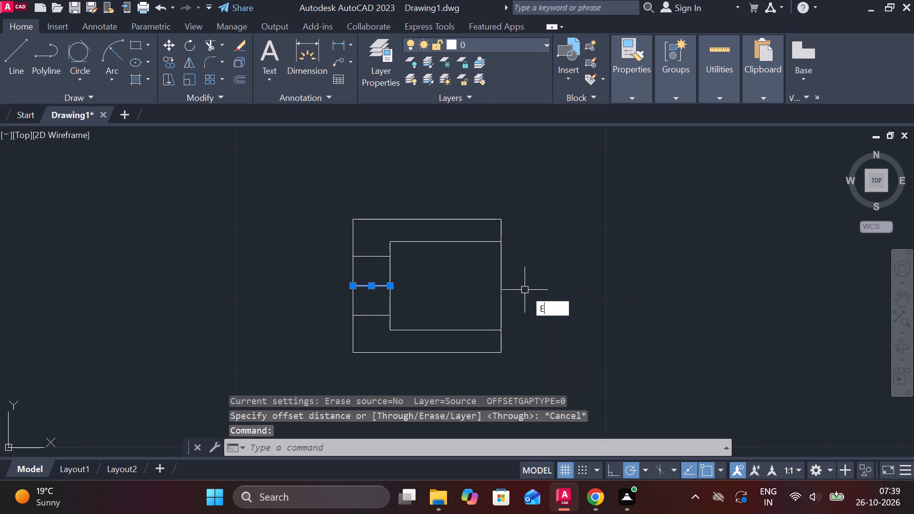
key("space")
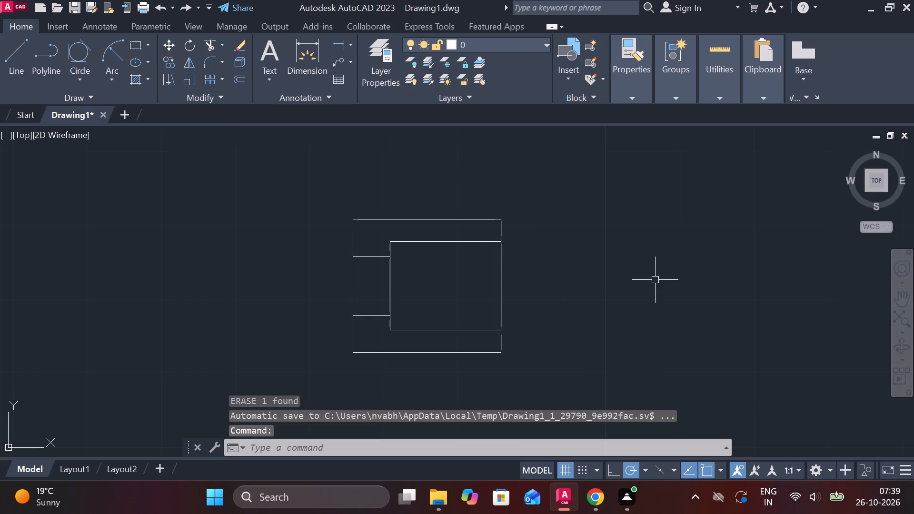
Add a centerline between the hollow part's upper and lower outer edges.
type("CEN")
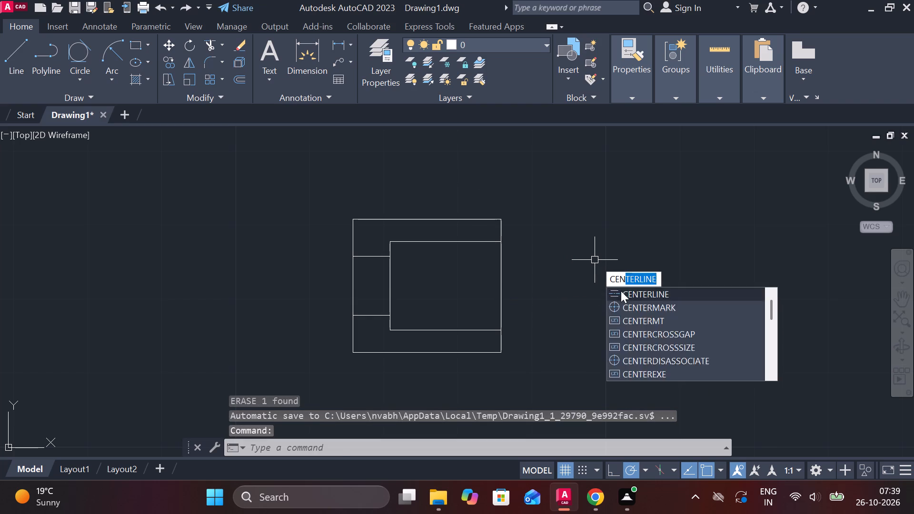
left_click(621, 291)
left_click(468, 222)
left_click(469, 356)
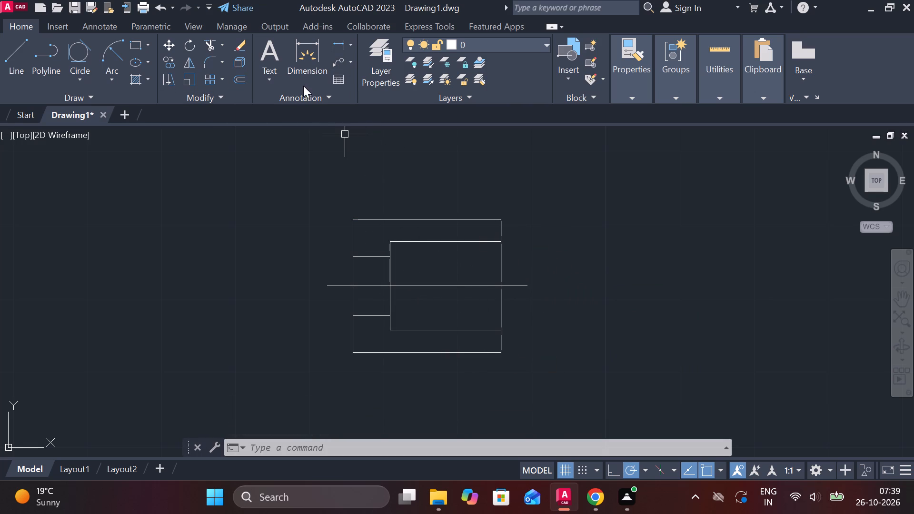
Hatch the hollow part's upper and lower wall sections with the current pattern at scale 0.4.
left_click(131, 76)
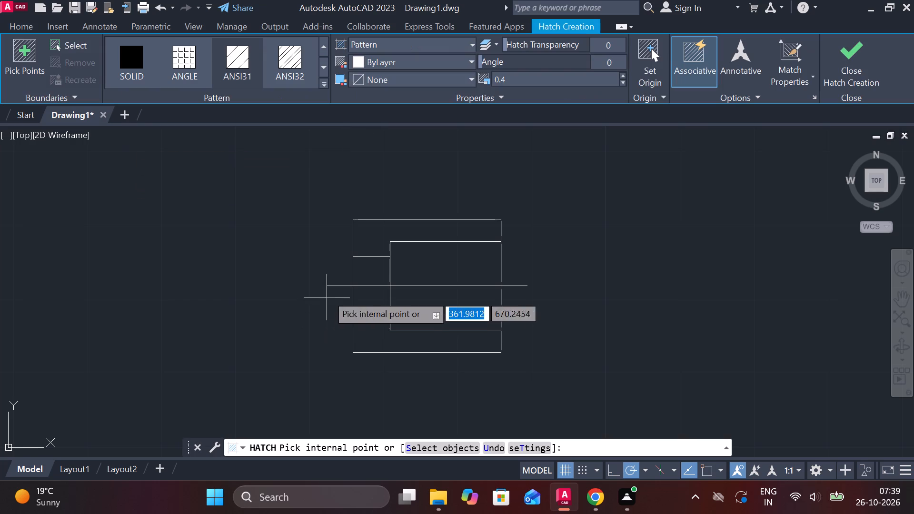
left_click(358, 237)
left_click(367, 341)
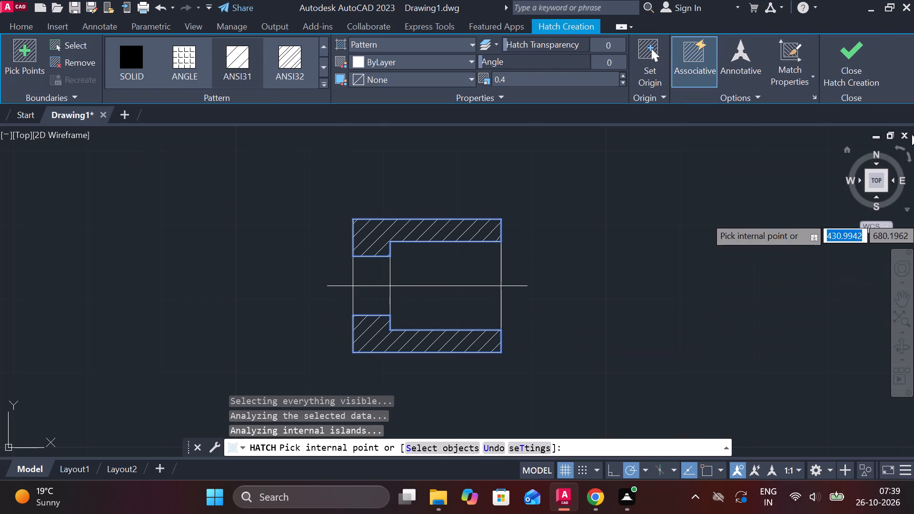
left_click(844, 76)
Copy the complete hatched hollow part to the open area beside the separate group of parts, keeping the original below the numbered parts.
scroll(594, 278, "down", 2)
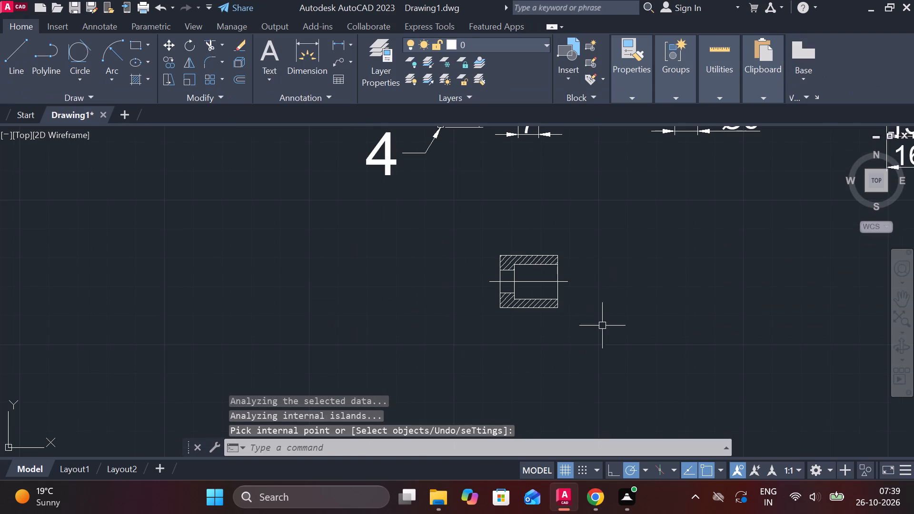
left_click_drag(605, 328, 553, 294)
left_click(417, 196)
type("CO")
key("Return")
left_click(629, 317)
scroll(629, 317, "down", 3)
scroll(407, 341, "down", 2)
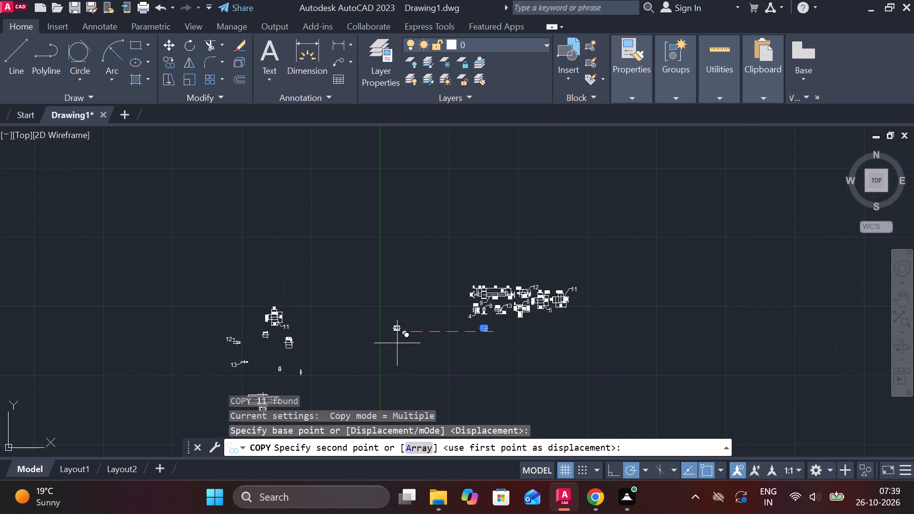
left_click(320, 331)
scroll(520, 317, "up", 3)
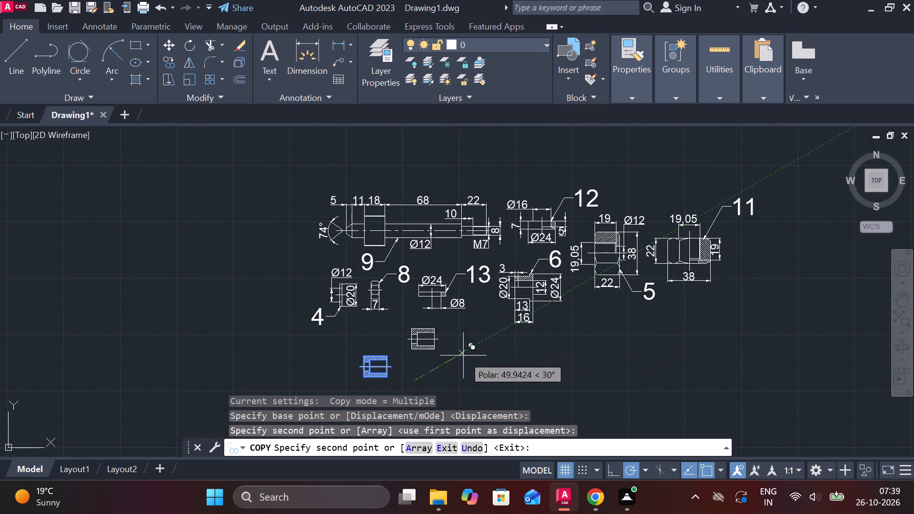
key("Escape")
Add a vertical linear dimension for the narrow bore on the original hollow part's left side.
scroll(440, 368, "up", 2)
middle_click_drag(437, 367, 547, 289)
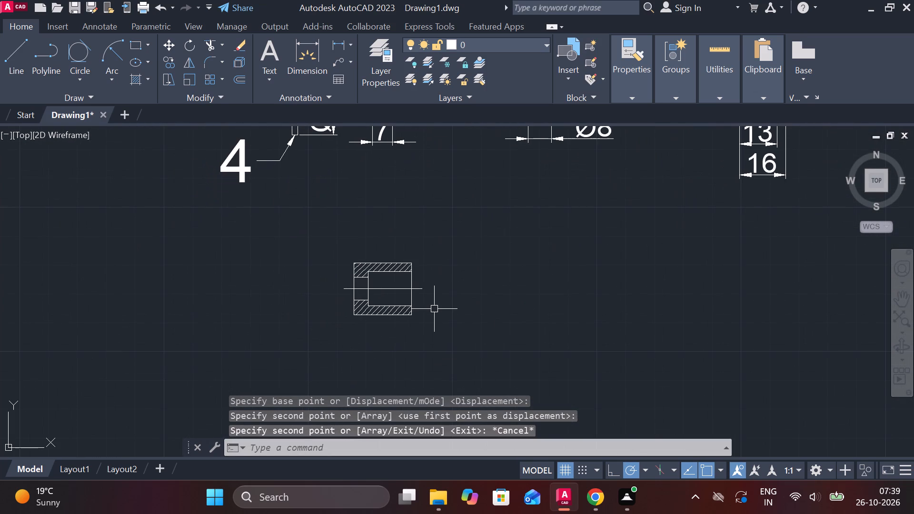
left_click(342, 43)
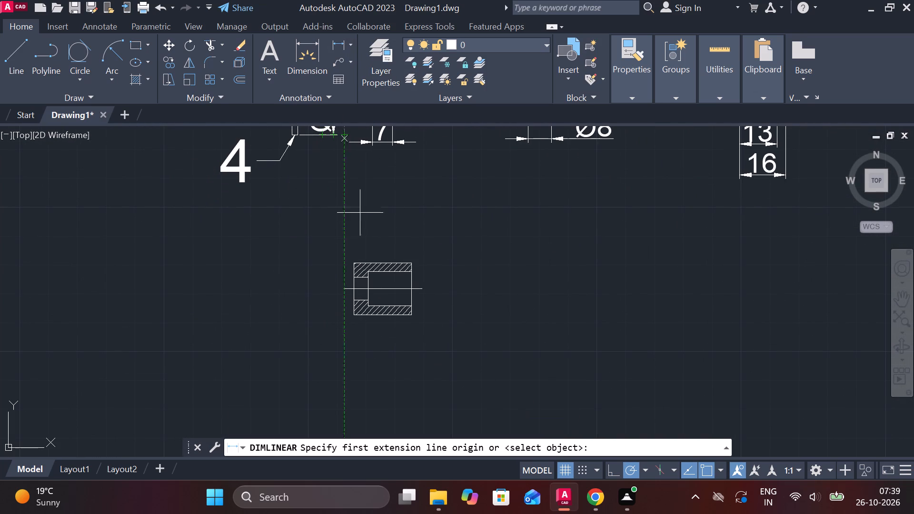
scroll(370, 306, "up", 3)
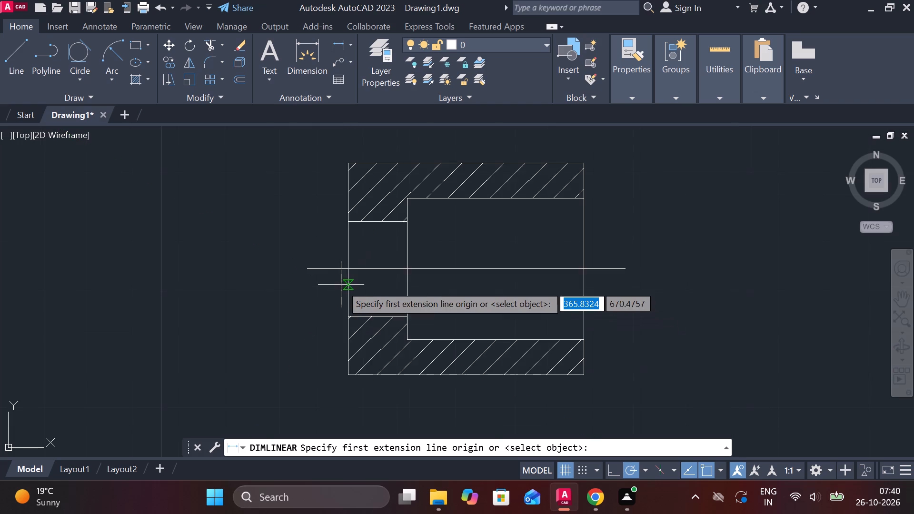
left_click(355, 224)
left_click(347, 317)
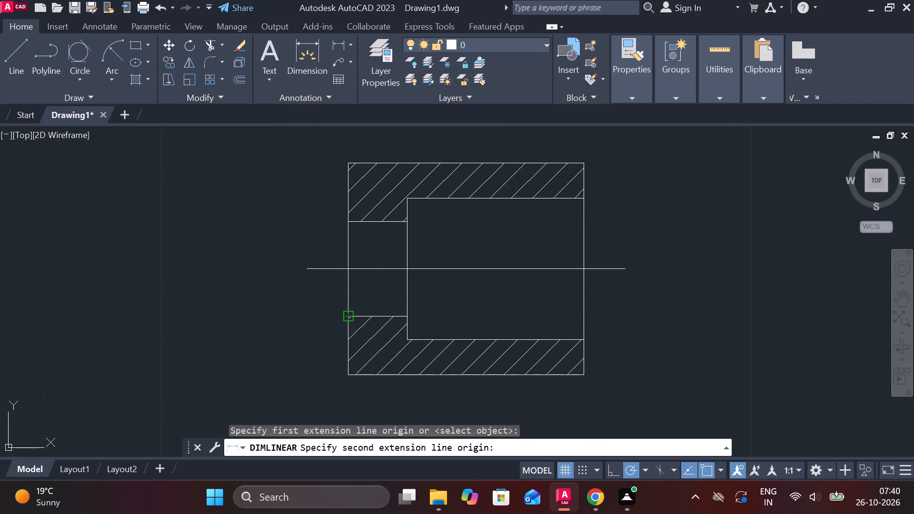
left_click(286, 305)
scroll(286, 305, "down", 1)
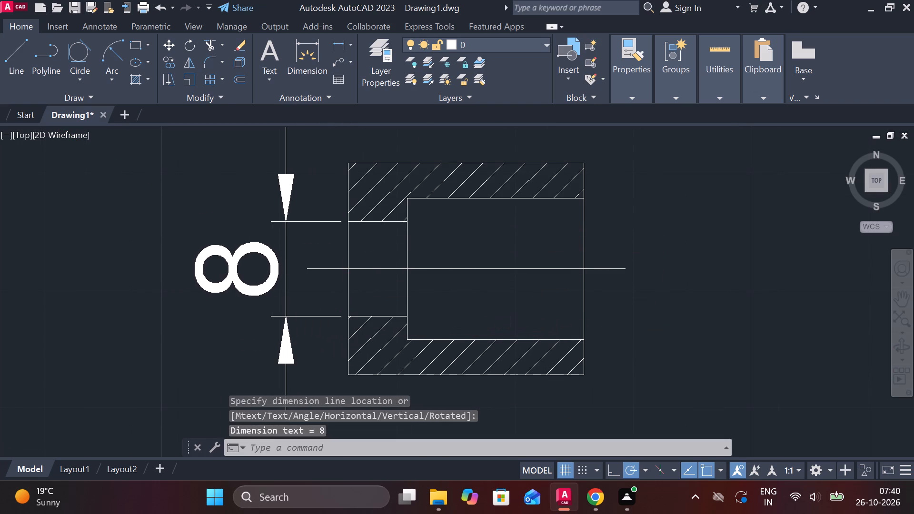
key("Escape")
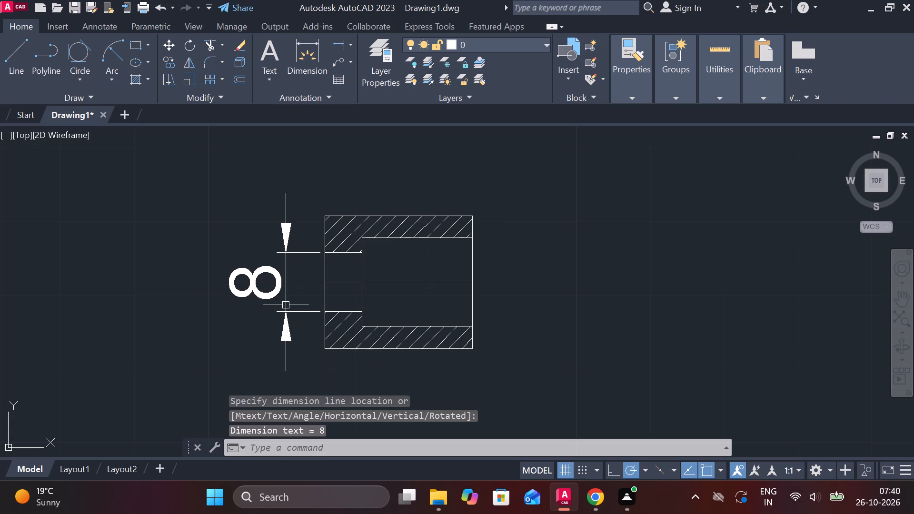
Add a diameter symbol before the narrow bore's dimension text so it reads Ø8.
double_click(268, 277)
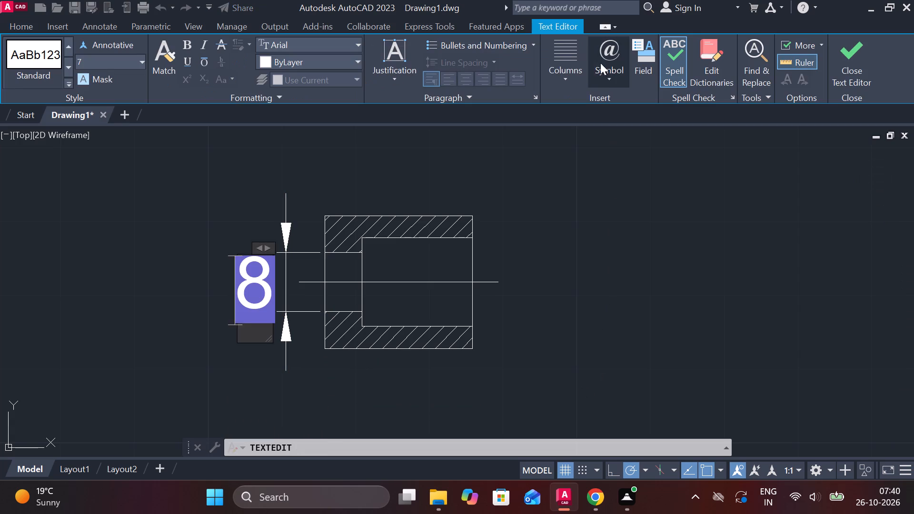
left_click(604, 76)
left_click(656, 128)
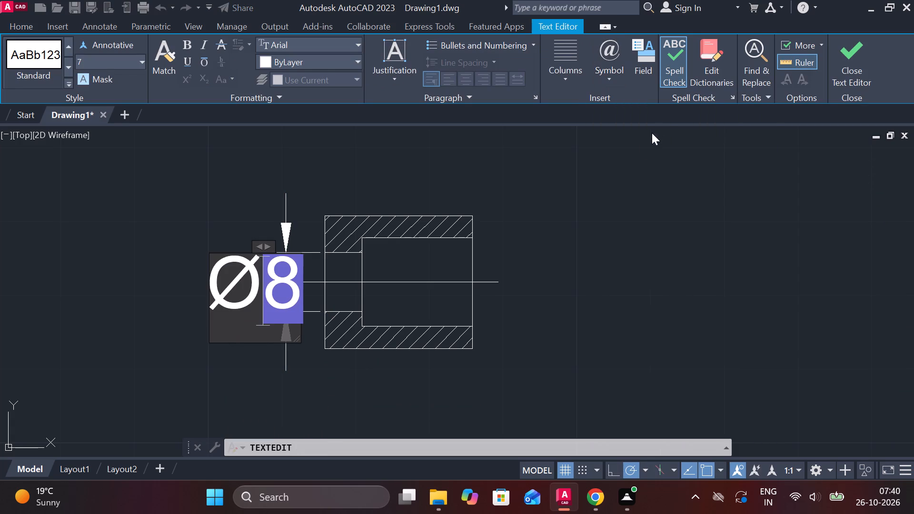
left_click(837, 58)
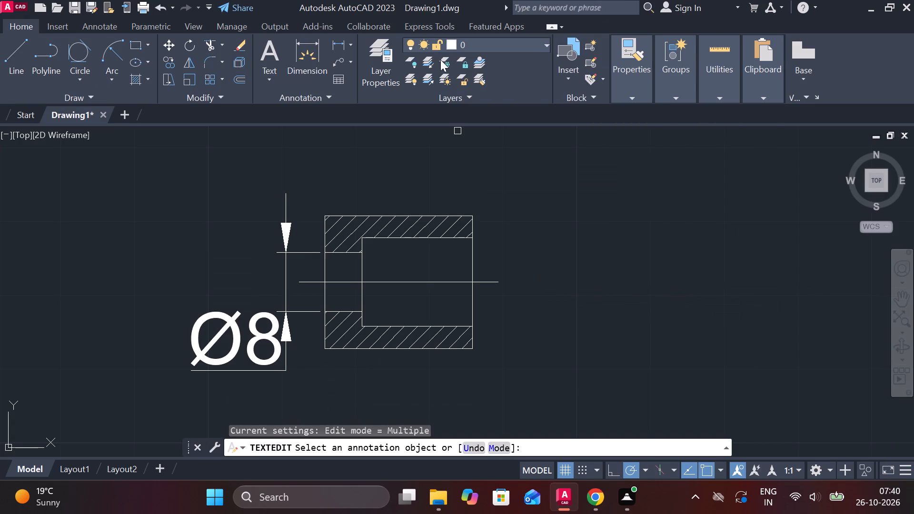
Add a vertical linear dimension for the part's full outer height, outside the Ø8 dimension.
left_click(335, 51)
left_click(328, 213)
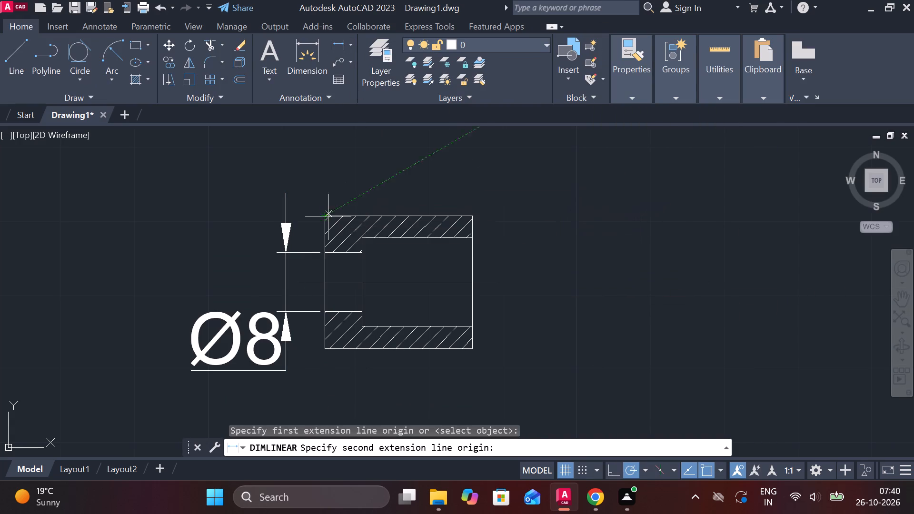
left_click(323, 352)
middle_click_drag(323, 352, 431, 286)
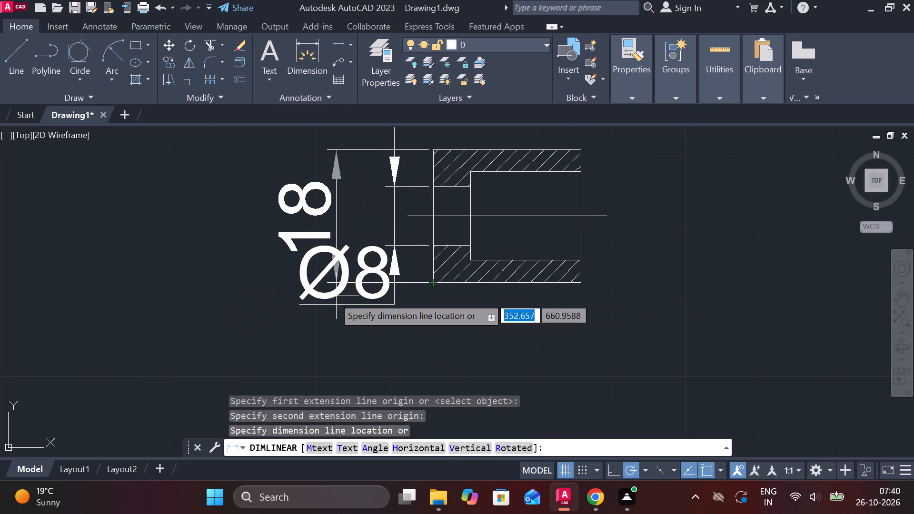
left_click(278, 310)
key("Escape")
Move the Ø8 dimension text above the part, then shift only the text to just left of its dimension line.
left_click(365, 261)
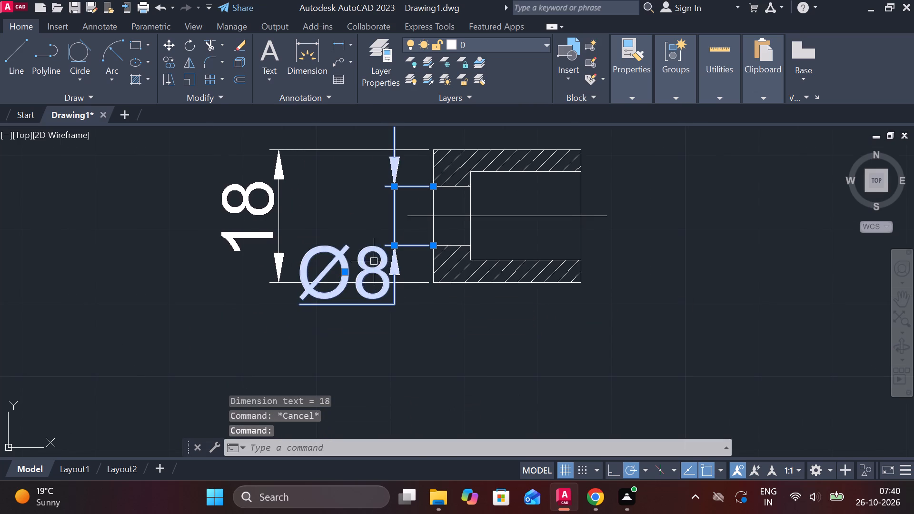
left_click(347, 275)
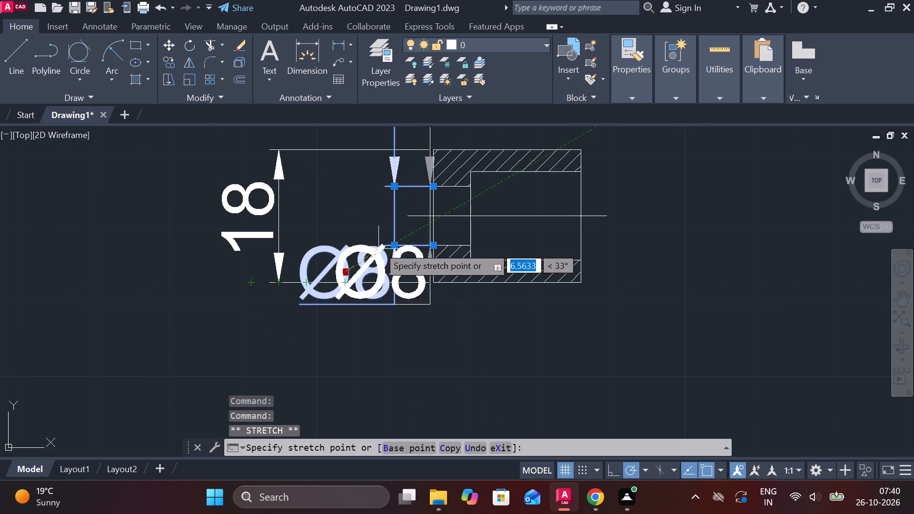
middle_click_drag(385, 208, 369, 292)
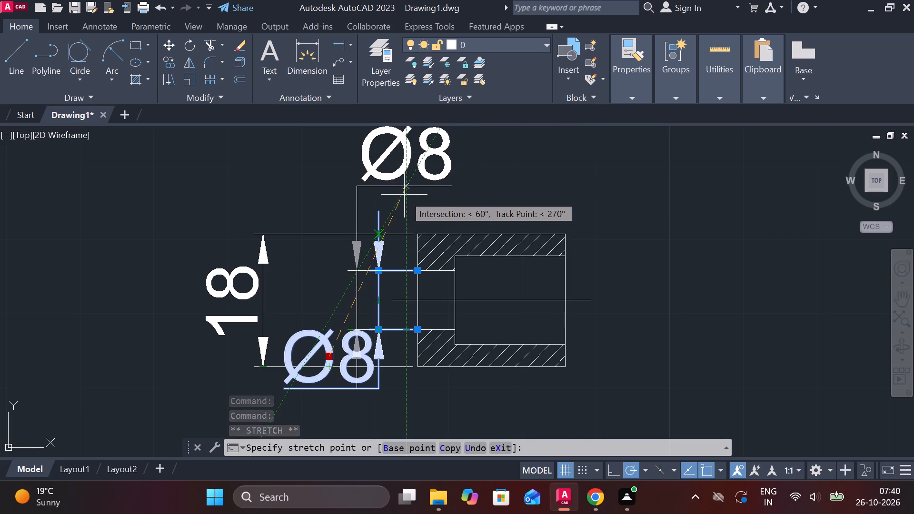
left_click(444, 189)
key("Escape")
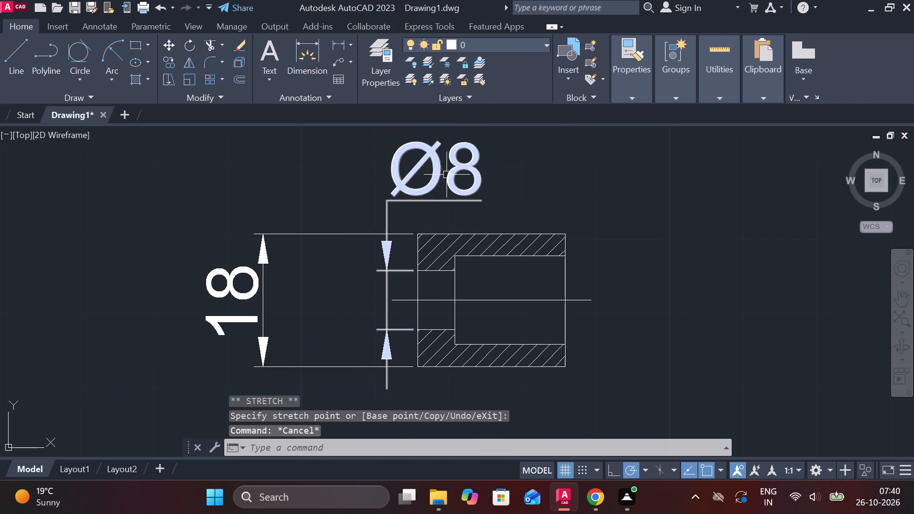
left_click(447, 173)
key("Escape")
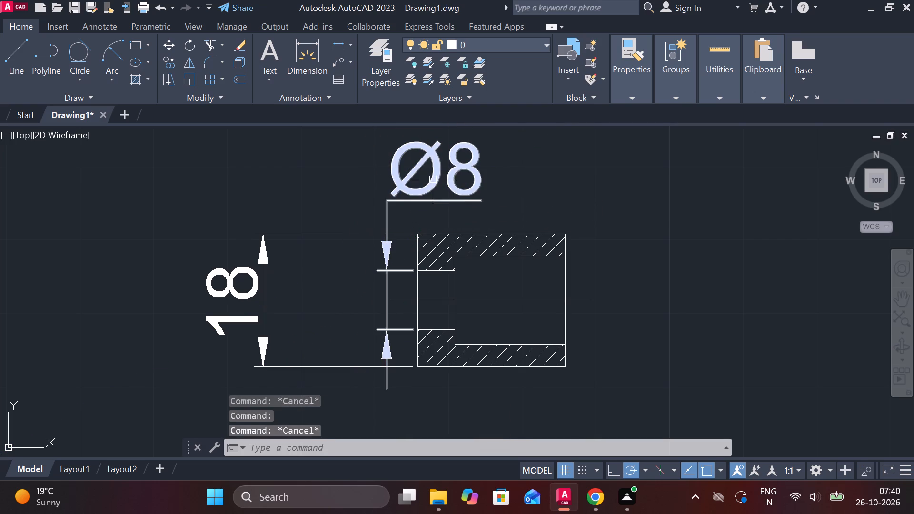
left_click(432, 178)
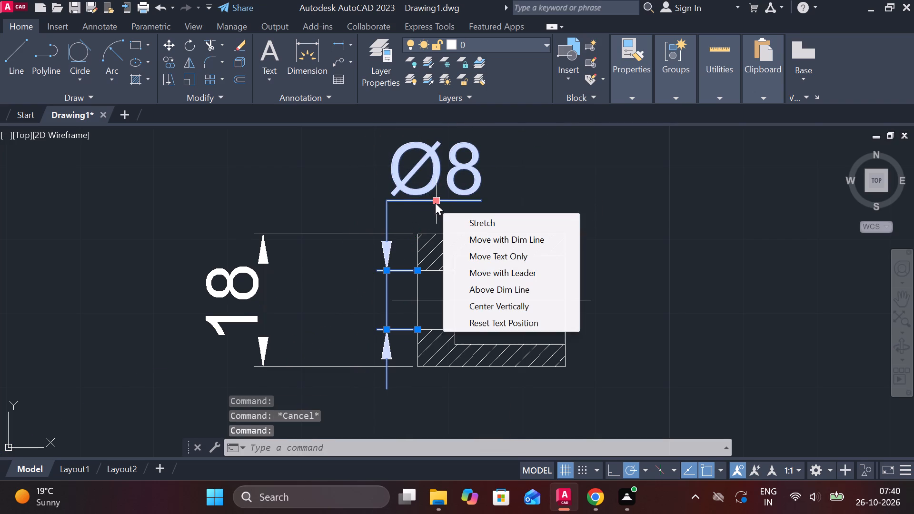
left_click(497, 247)
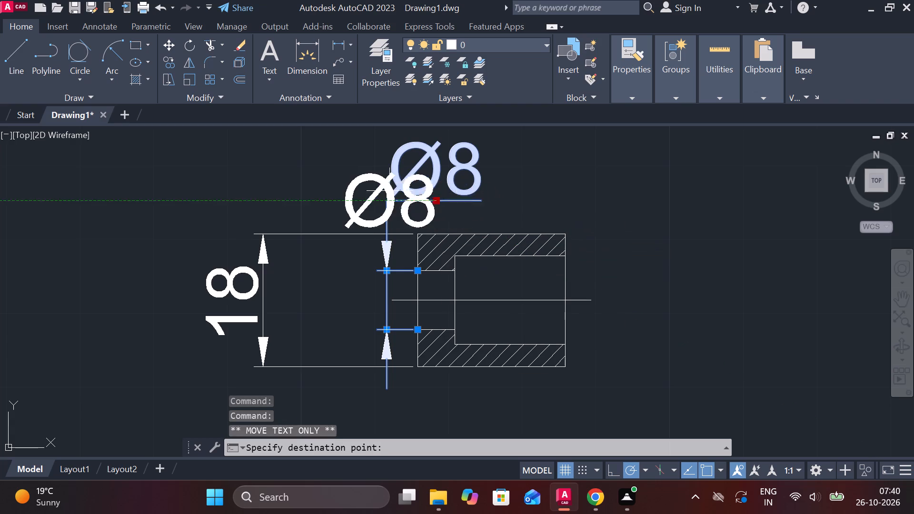
left_click(354, 170)
key("Escape")
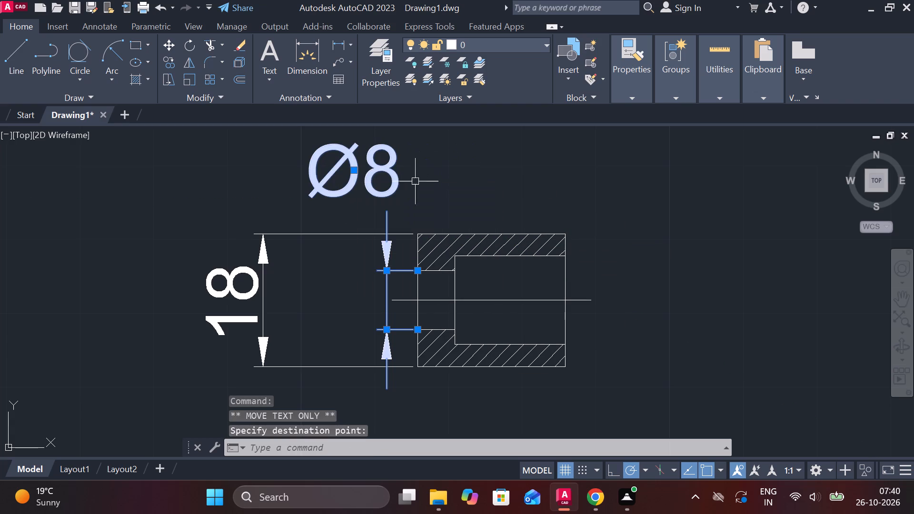
key("Escape")
Add a diameter symbol before the outer height's dimension text so it reads Ø18.
scroll(494, 226, "down", 1)
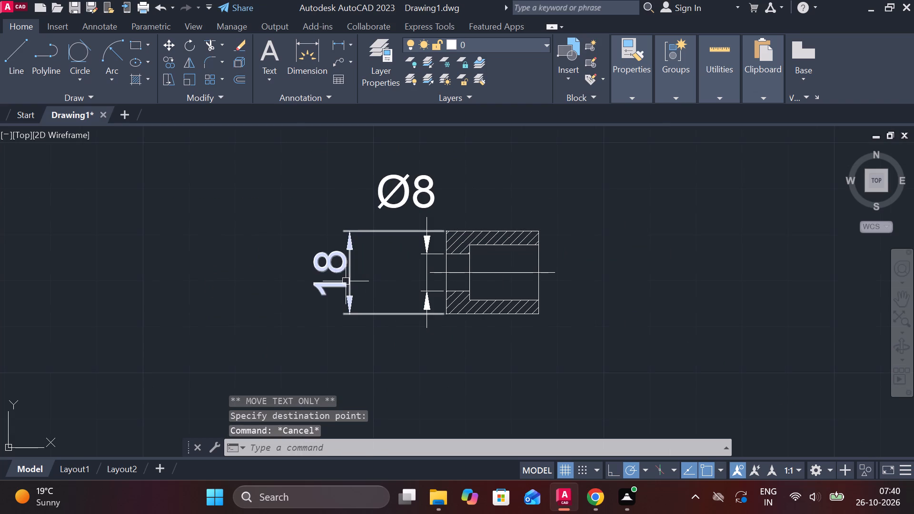
double_click(323, 274)
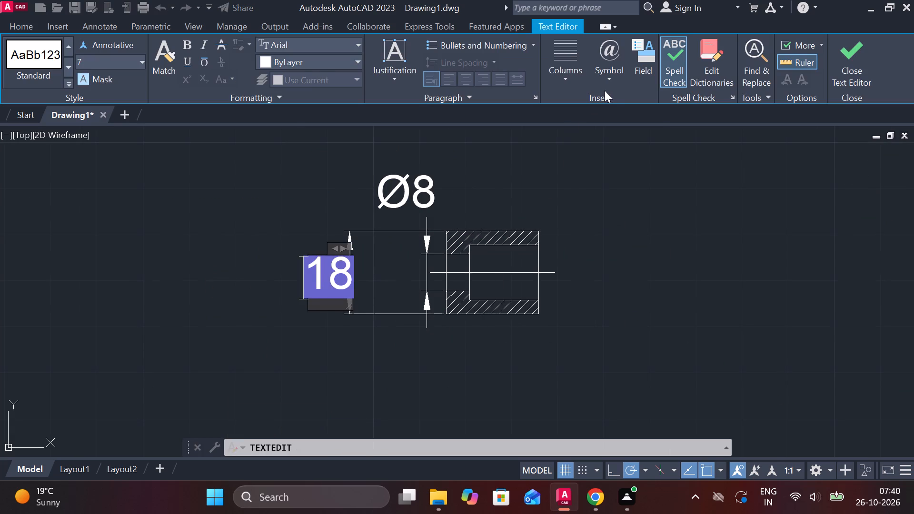
left_click(606, 82)
left_click(633, 132)
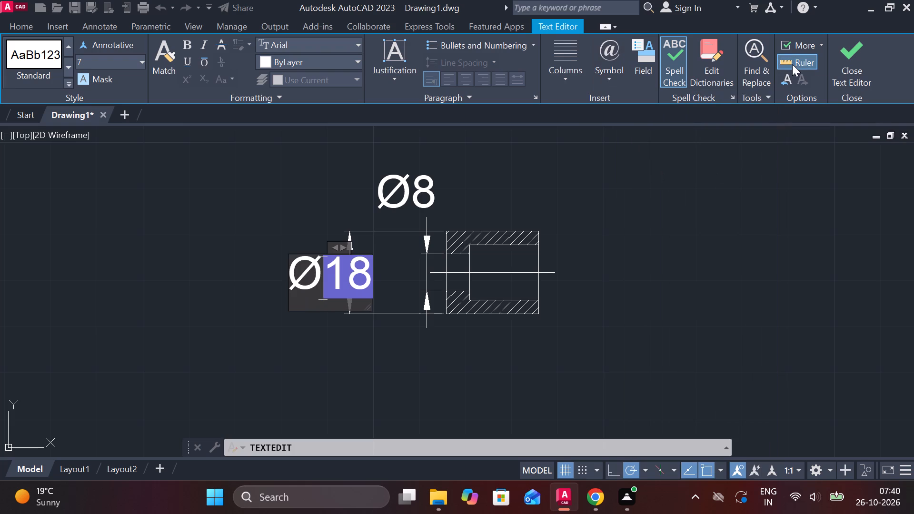
left_click(860, 59)
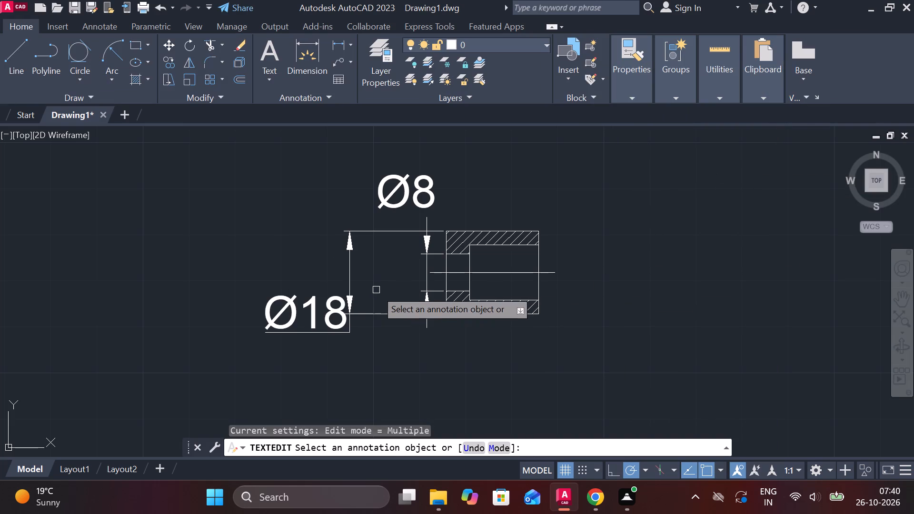
left_click(305, 310)
key("Escape")
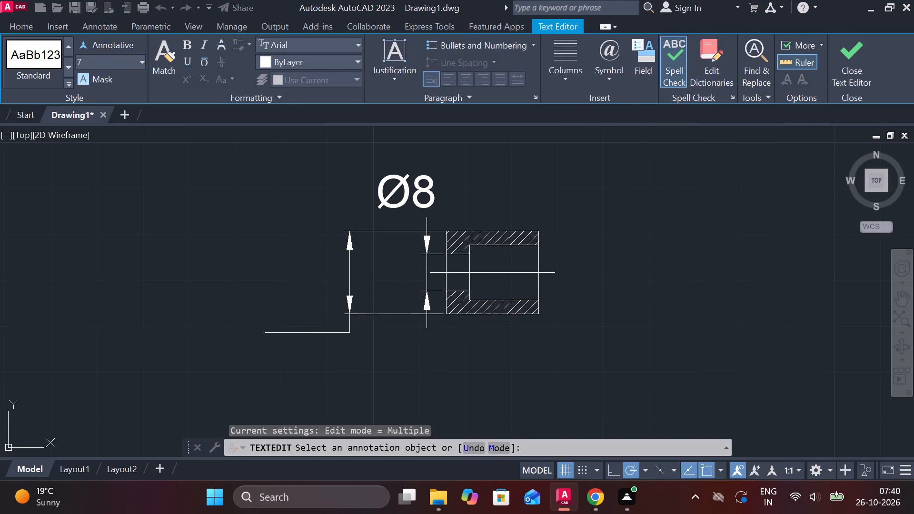
left_click(349, 281)
key("Escape")
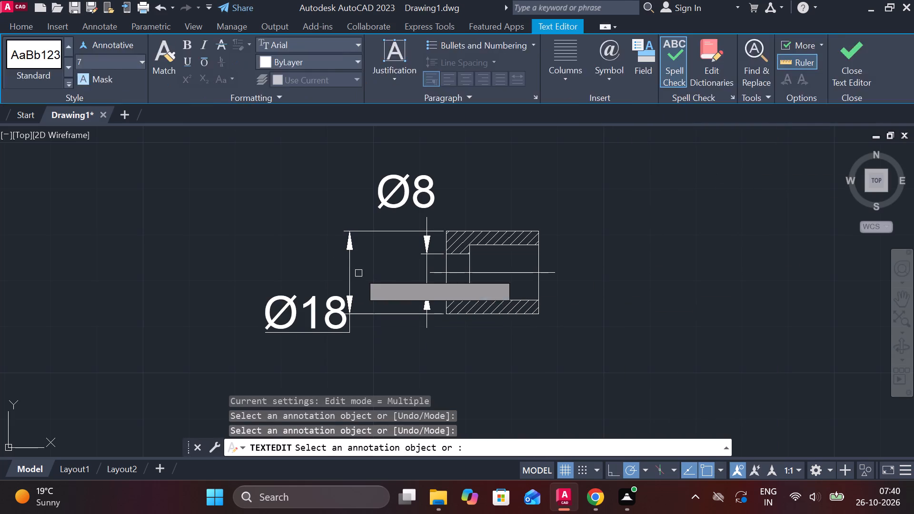
key("Escape")
Move the Ø18 dimension line closer to the part, just left of the Ø8 dimension line.
left_click(353, 267)
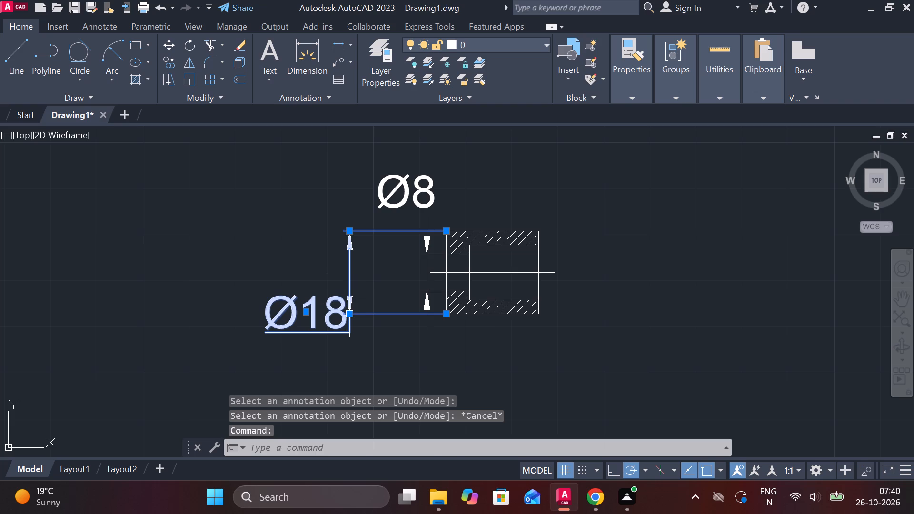
left_click(348, 313)
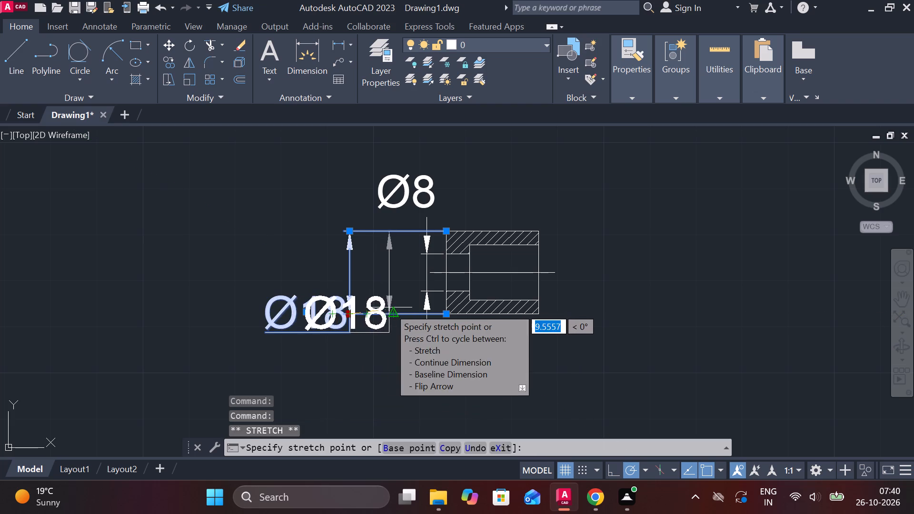
left_click(389, 307)
key("Escape")
Place the Ø18 dimension line just outside the Ø8 dimension line.
left_click(385, 316)
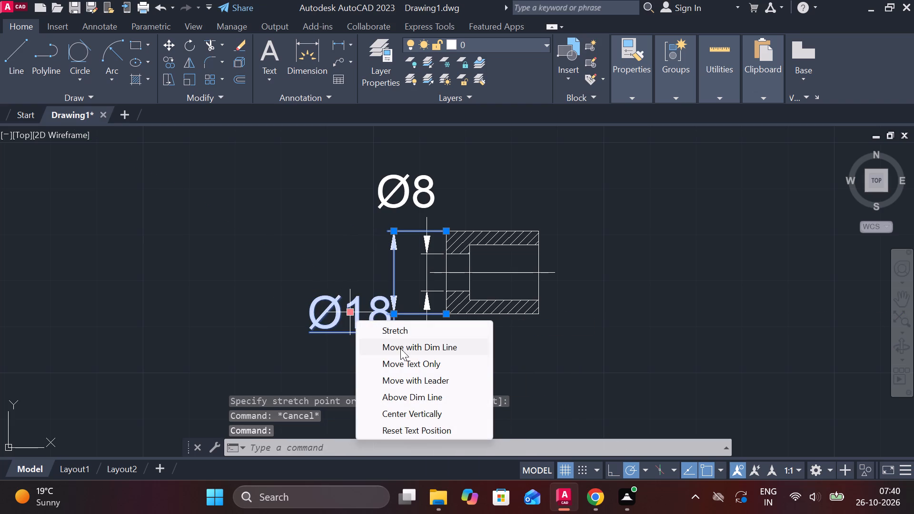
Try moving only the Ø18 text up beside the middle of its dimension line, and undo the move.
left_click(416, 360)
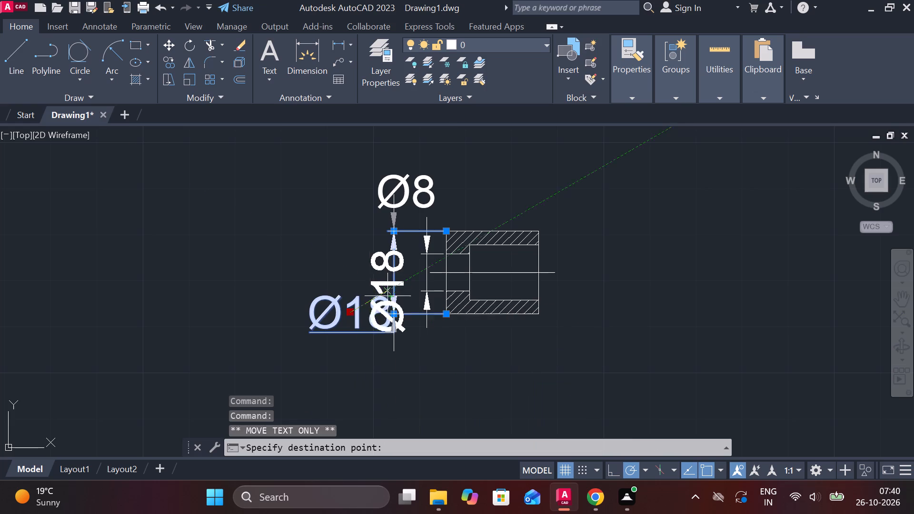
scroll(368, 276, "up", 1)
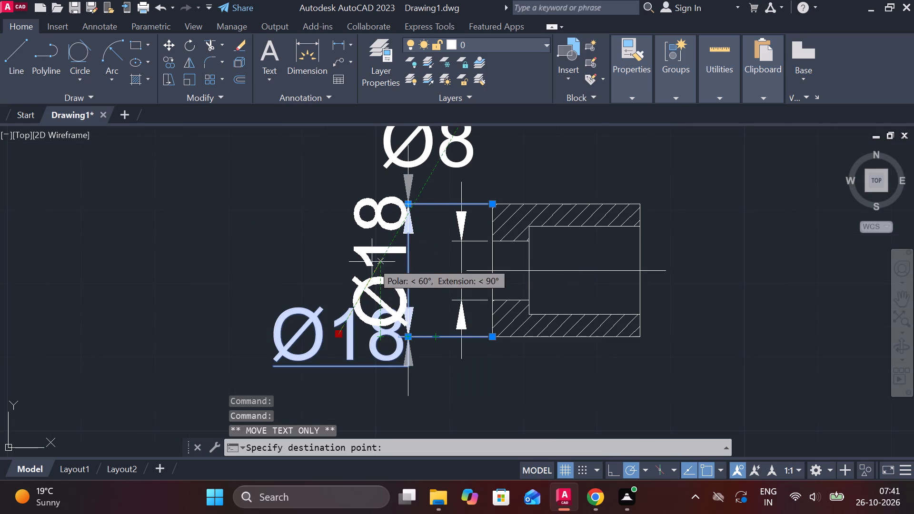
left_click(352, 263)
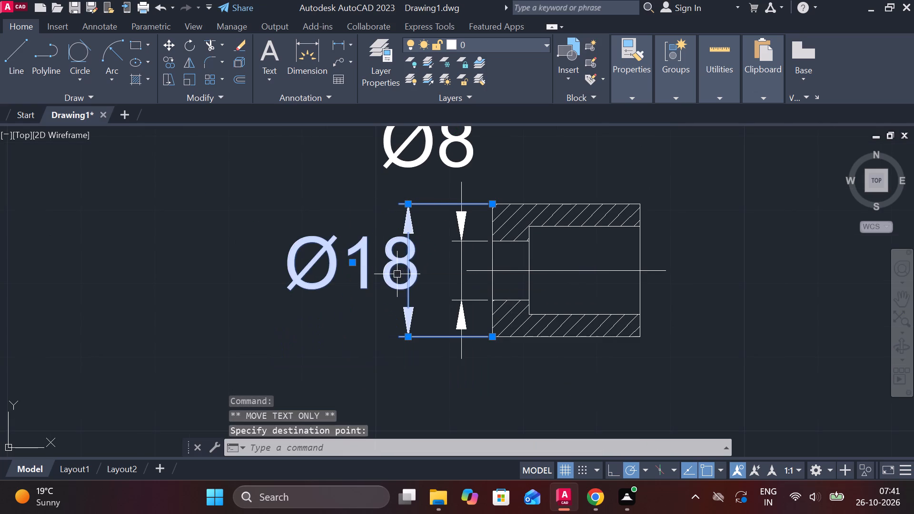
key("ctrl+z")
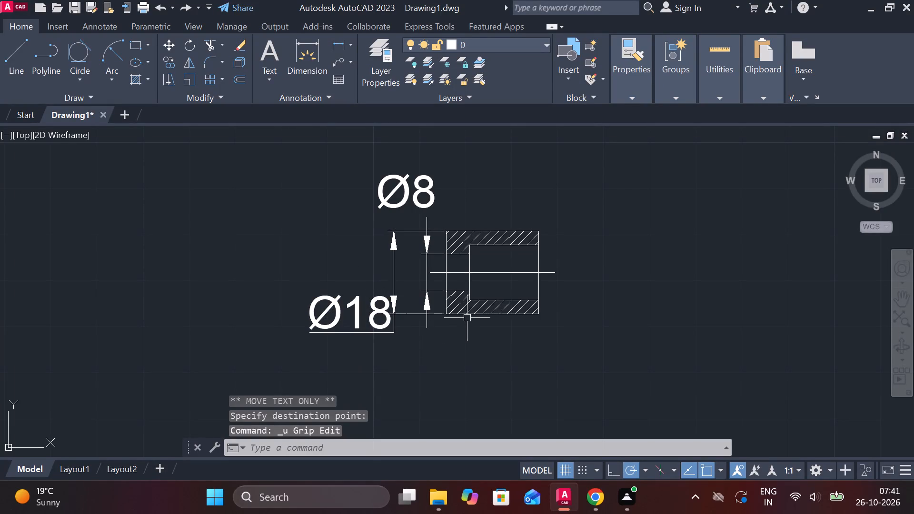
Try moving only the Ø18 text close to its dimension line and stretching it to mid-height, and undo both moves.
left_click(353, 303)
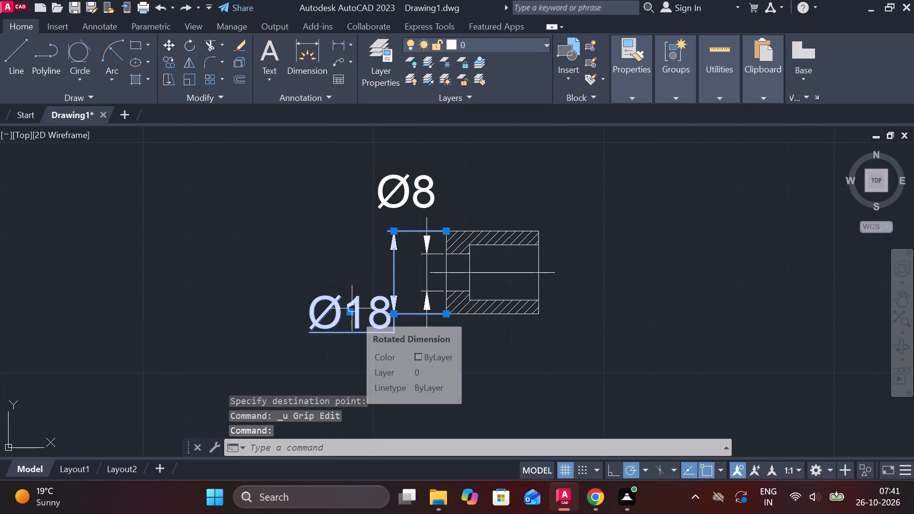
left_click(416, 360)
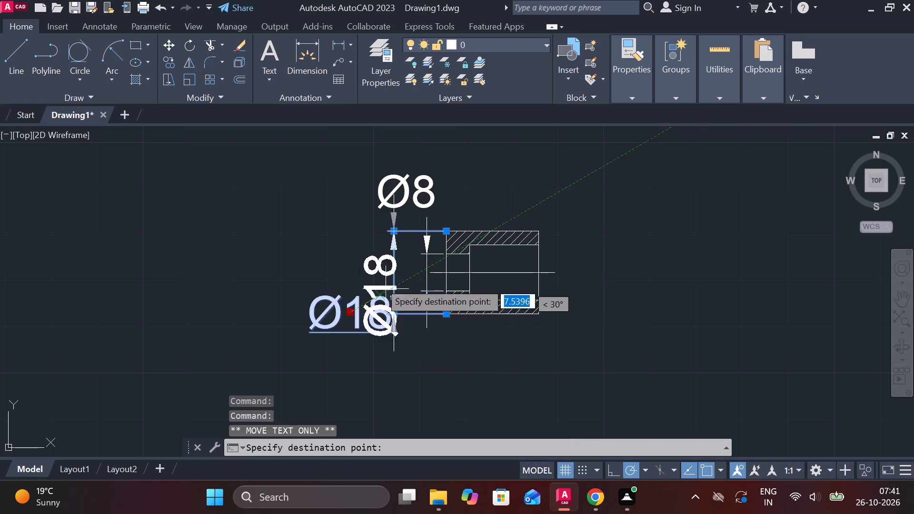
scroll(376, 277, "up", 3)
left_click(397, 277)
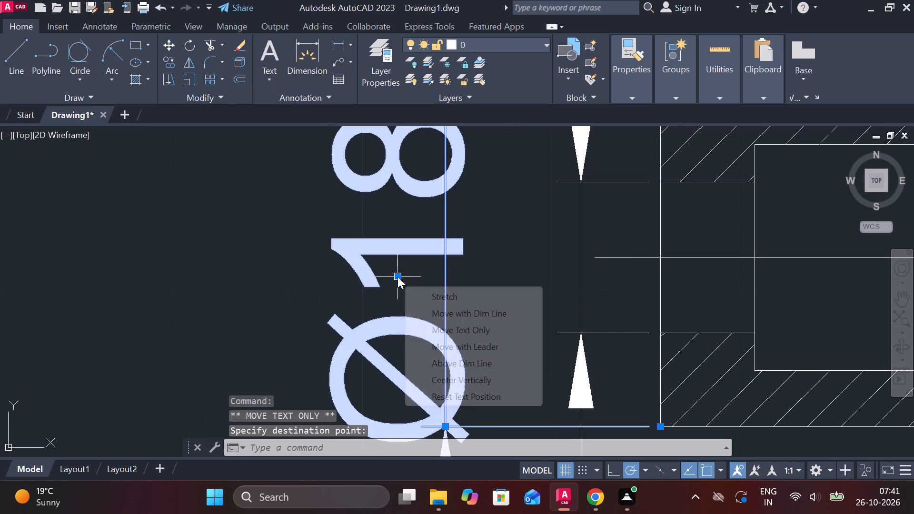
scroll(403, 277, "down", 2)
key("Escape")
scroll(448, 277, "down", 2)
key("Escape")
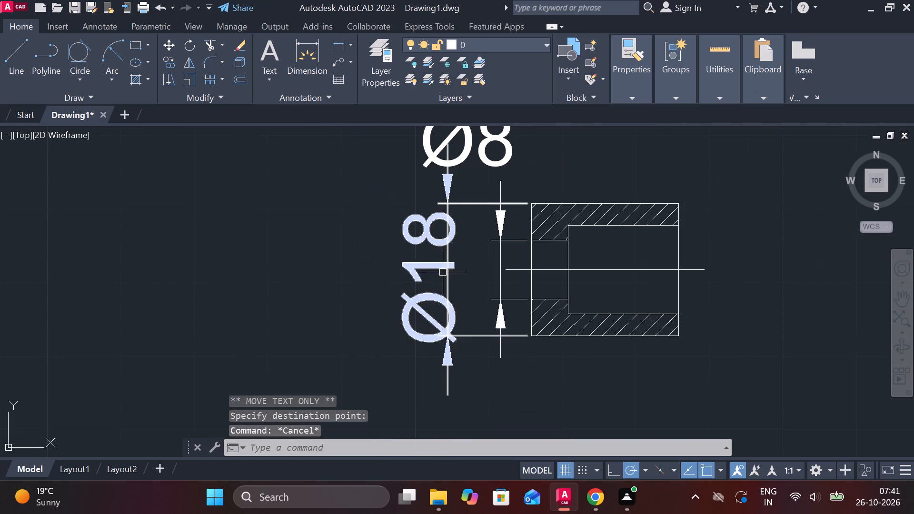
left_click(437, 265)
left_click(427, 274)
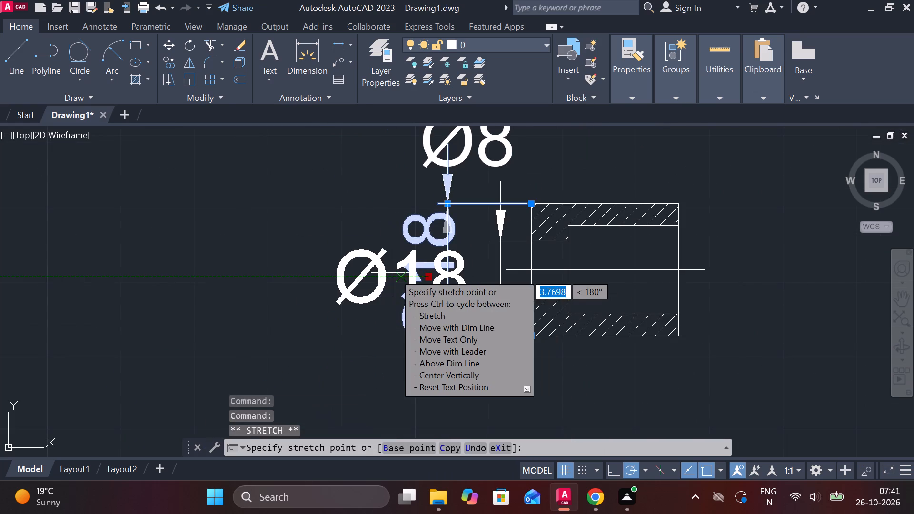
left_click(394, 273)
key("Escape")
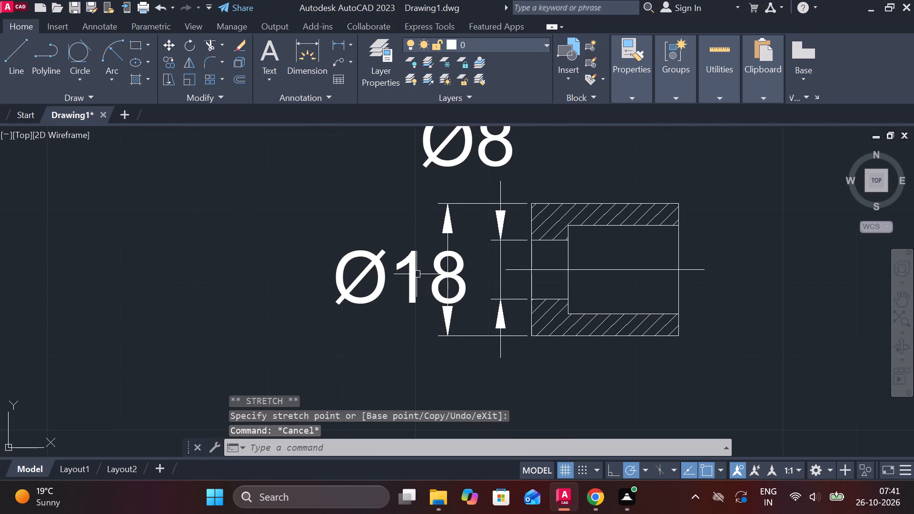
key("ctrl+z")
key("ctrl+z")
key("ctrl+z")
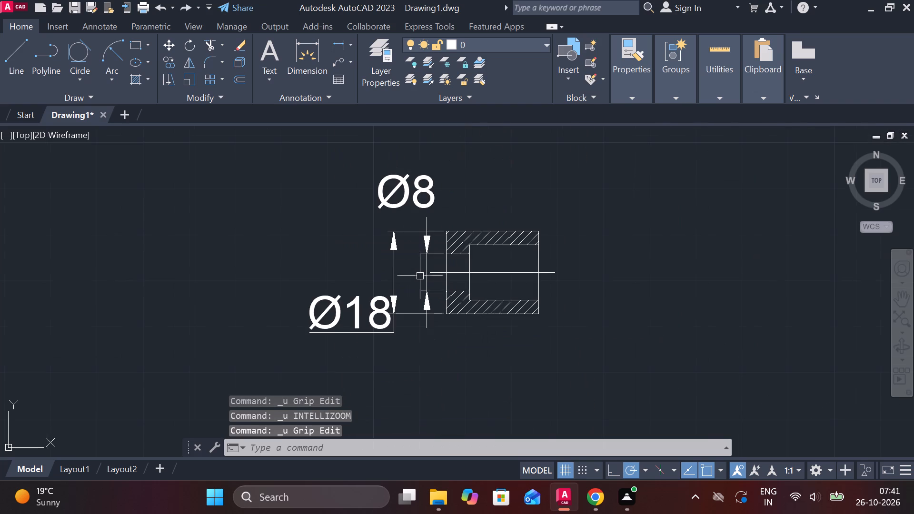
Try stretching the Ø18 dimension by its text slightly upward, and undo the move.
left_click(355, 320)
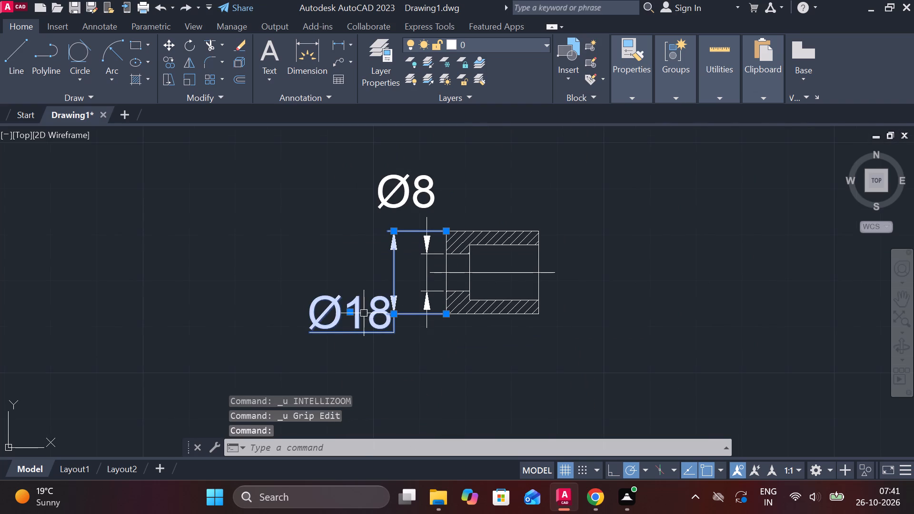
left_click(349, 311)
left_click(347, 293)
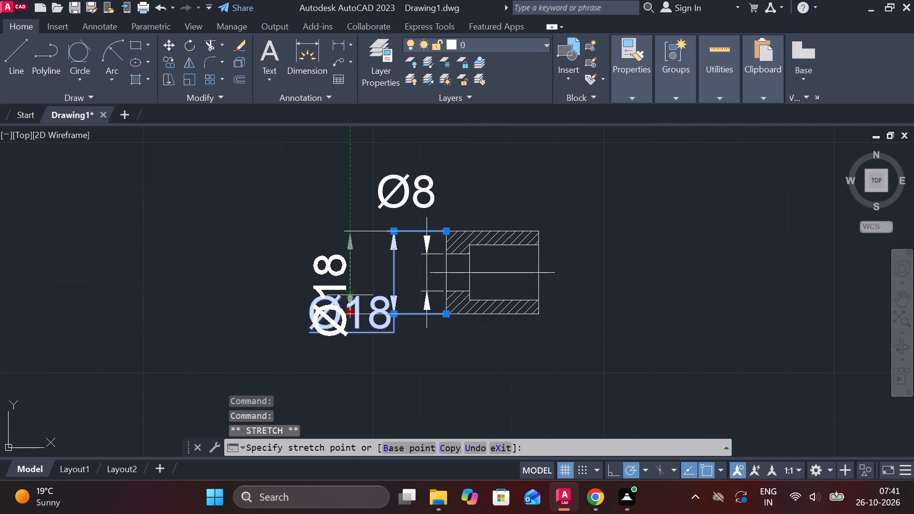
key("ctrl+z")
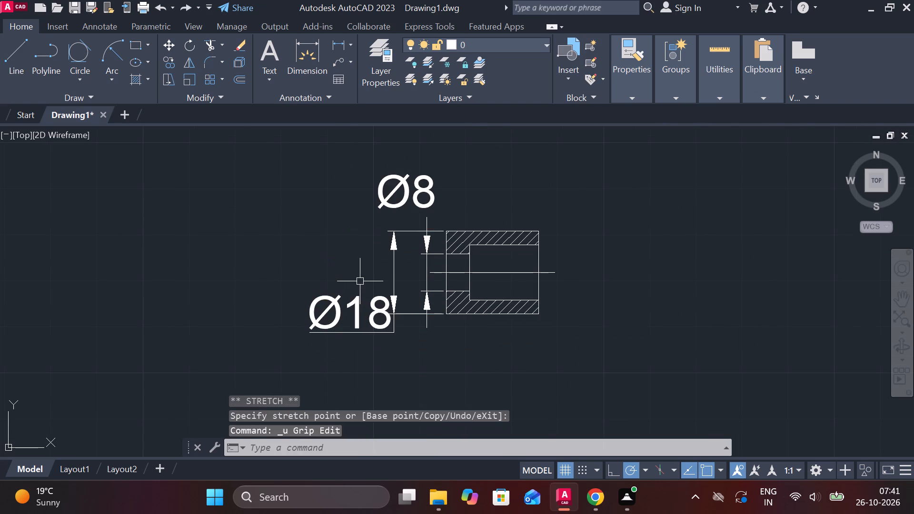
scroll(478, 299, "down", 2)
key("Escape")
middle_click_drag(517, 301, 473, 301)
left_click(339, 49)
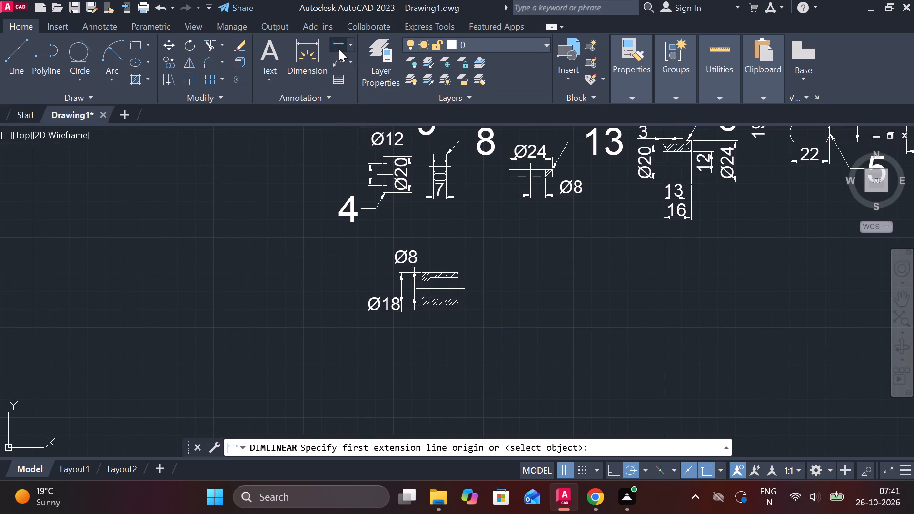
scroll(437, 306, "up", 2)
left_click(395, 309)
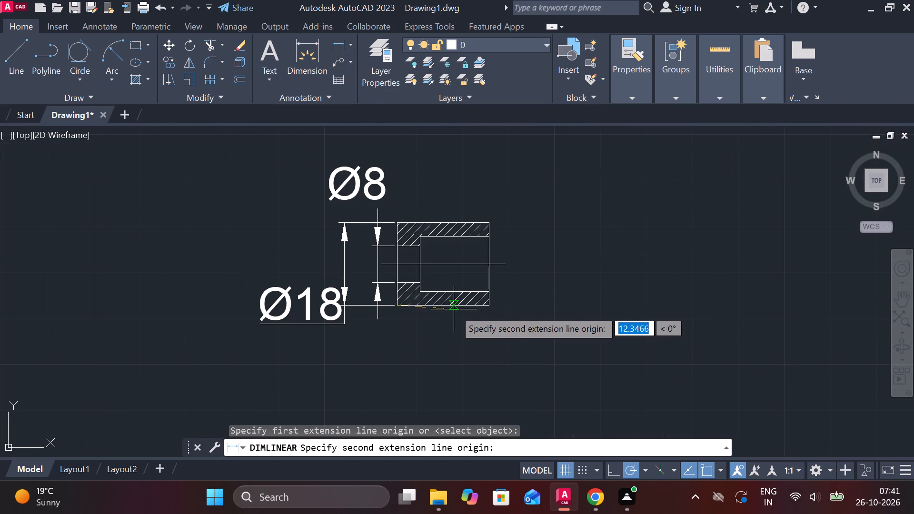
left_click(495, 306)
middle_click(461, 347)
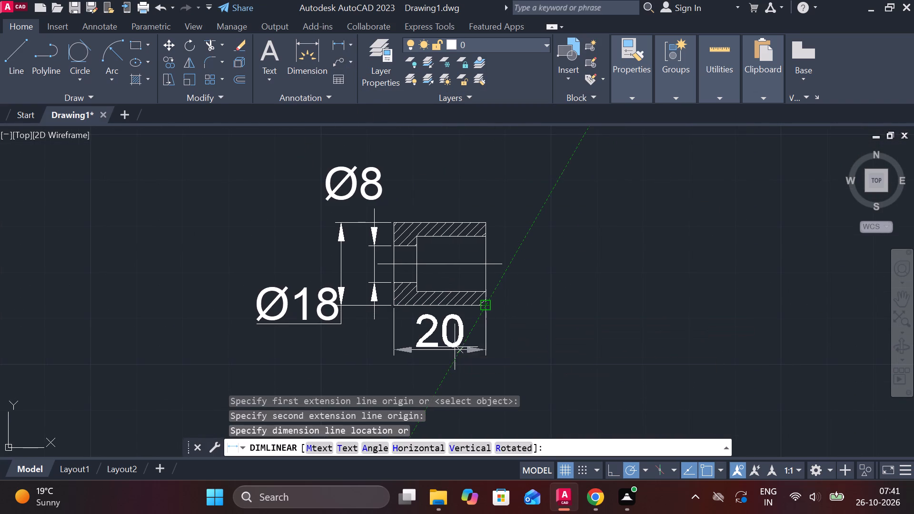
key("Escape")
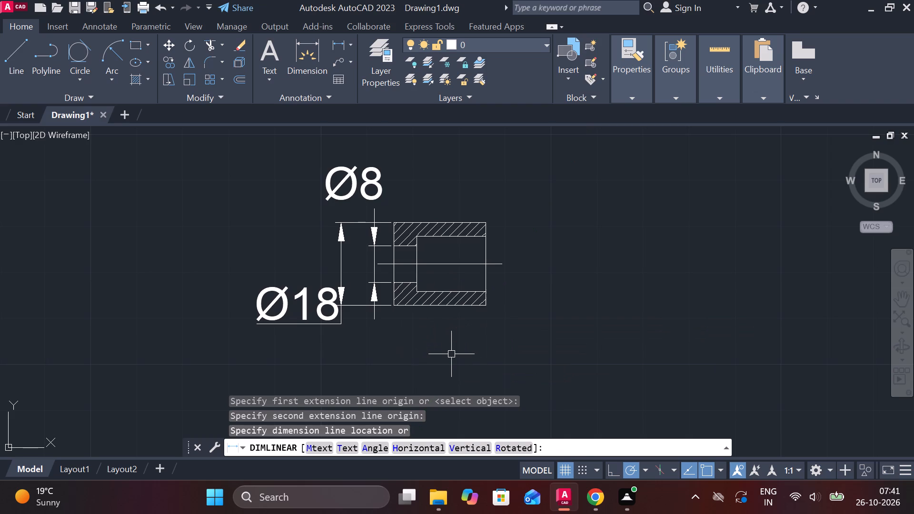
Add a horizontal linear dimension below the part for the length of its larger bore.
key("space")
left_click(420, 293)
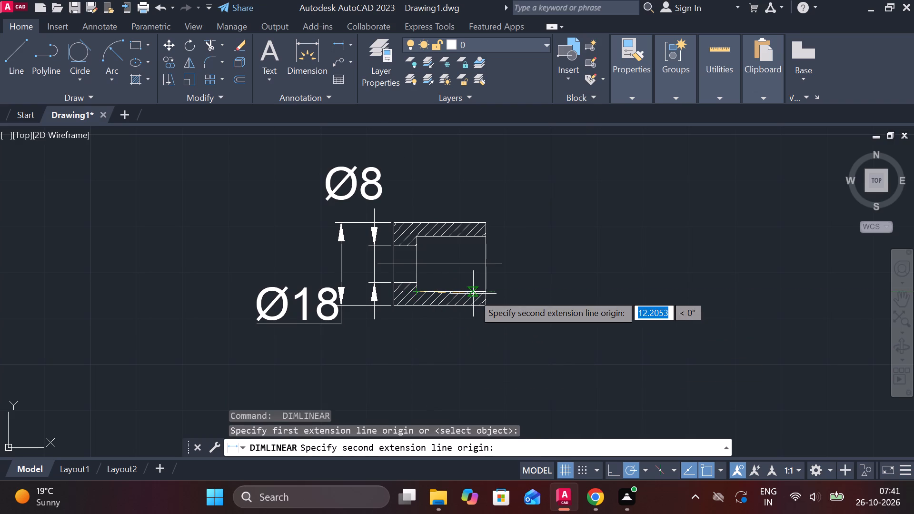
left_click(482, 294)
left_click(461, 349)
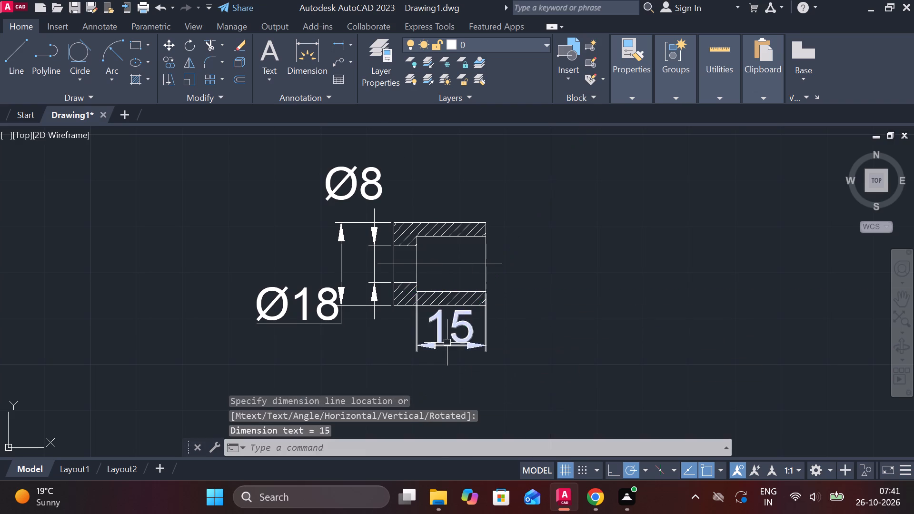
Add a horizontal linear dimension for the part's overall length, below the bore length dimension.
key("space")
left_click(395, 304)
left_click(483, 309)
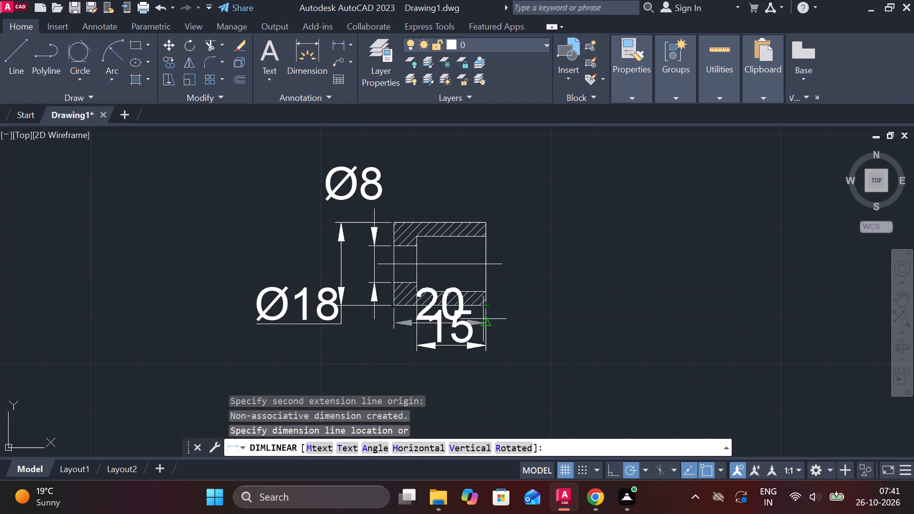
middle_click_drag(491, 375, 485, 345)
left_click(487, 362)
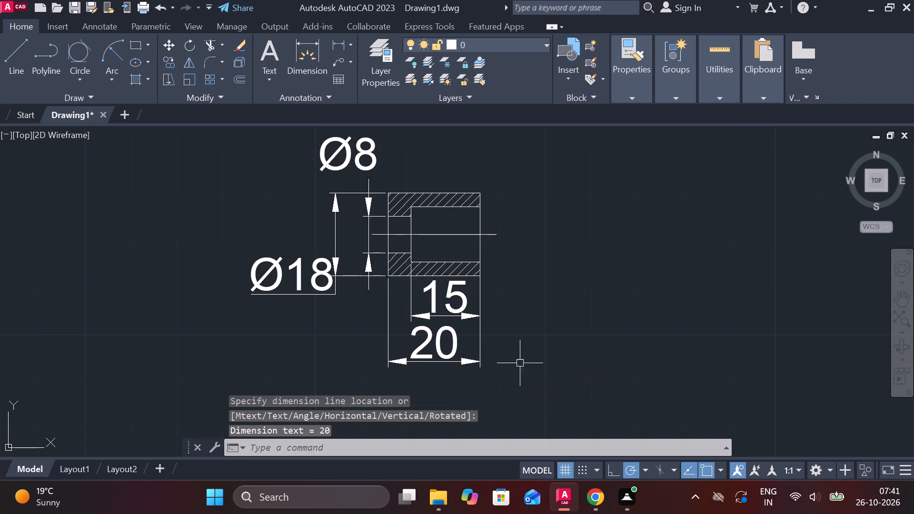
Add a vertical linear dimension for the larger bore's height, outside the part's open end.
key("space")
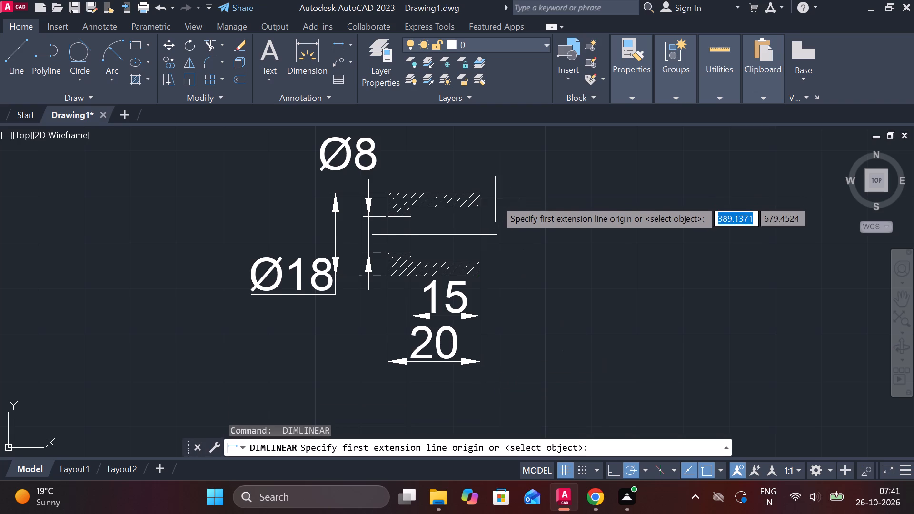
left_click(485, 206)
left_click(488, 259)
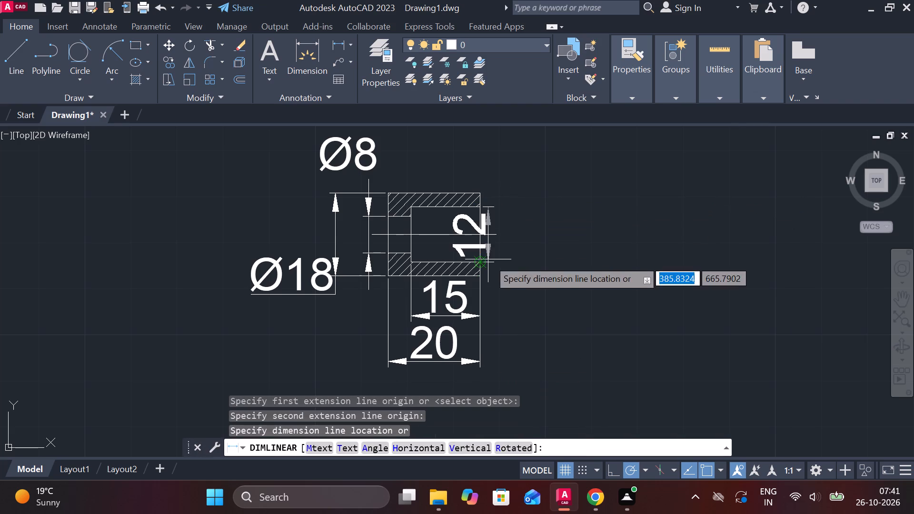
left_click(533, 256)
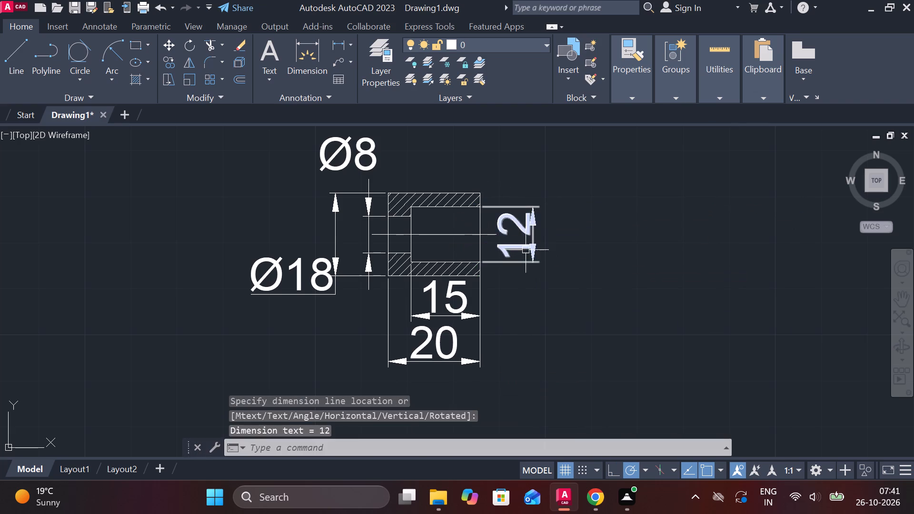
Add a diameter symbol to the larger bore's height dimension so it reads Ø12.
double_click(531, 217)
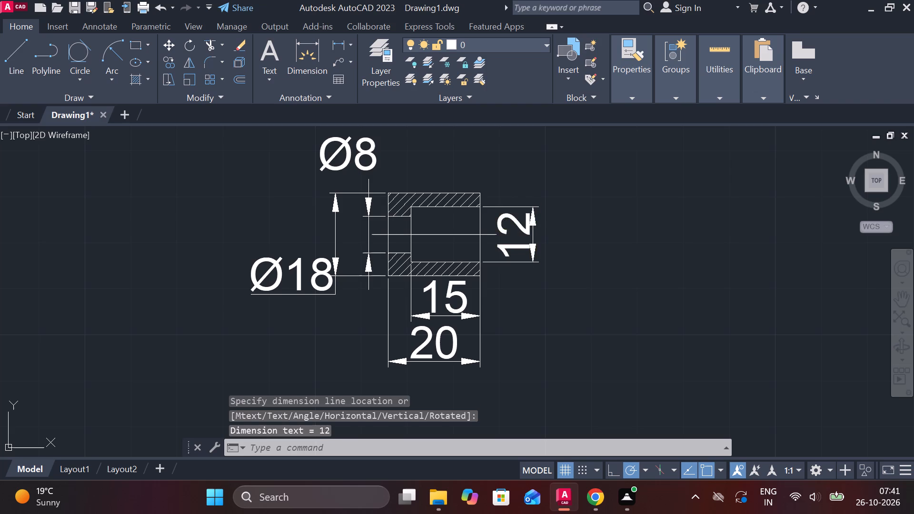
left_click(604, 86)
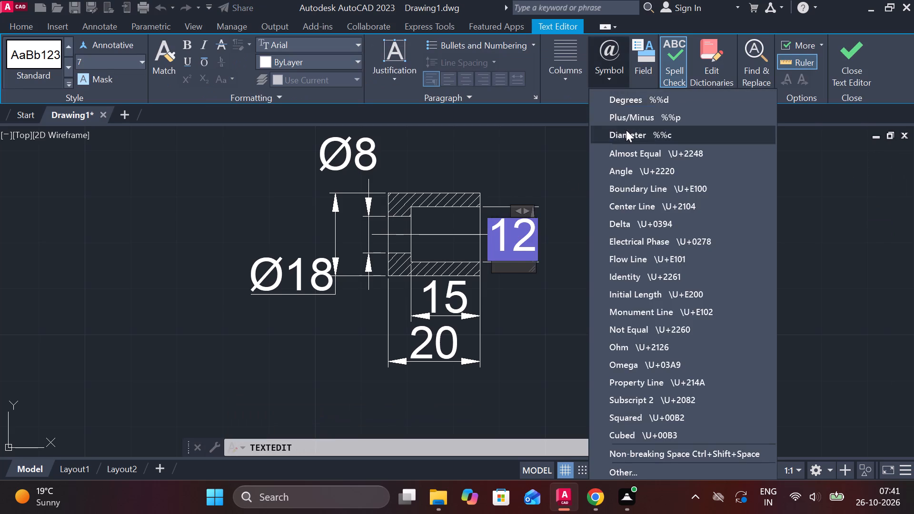
left_click(628, 133)
left_click(840, 55)
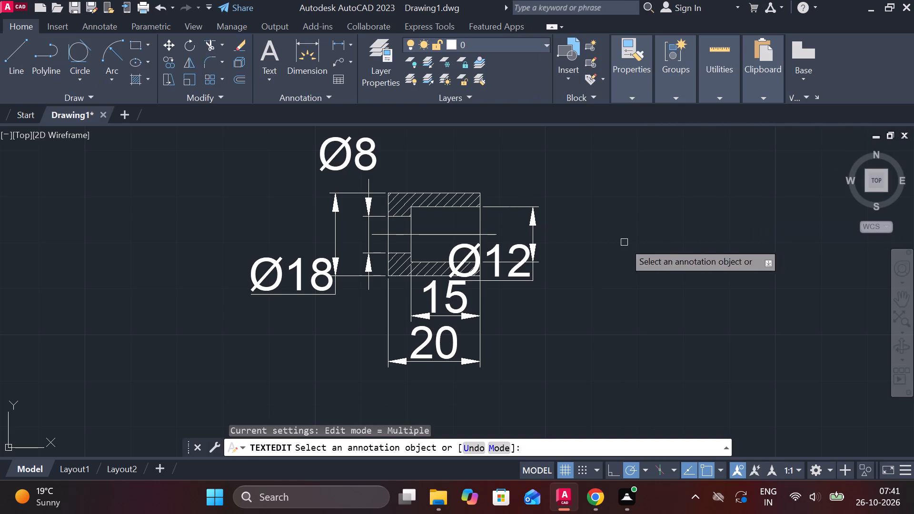
key("Escape")
Move the Ø12 text above the part's open end, bringing its dimension line close to the part's edge.
left_click(535, 259)
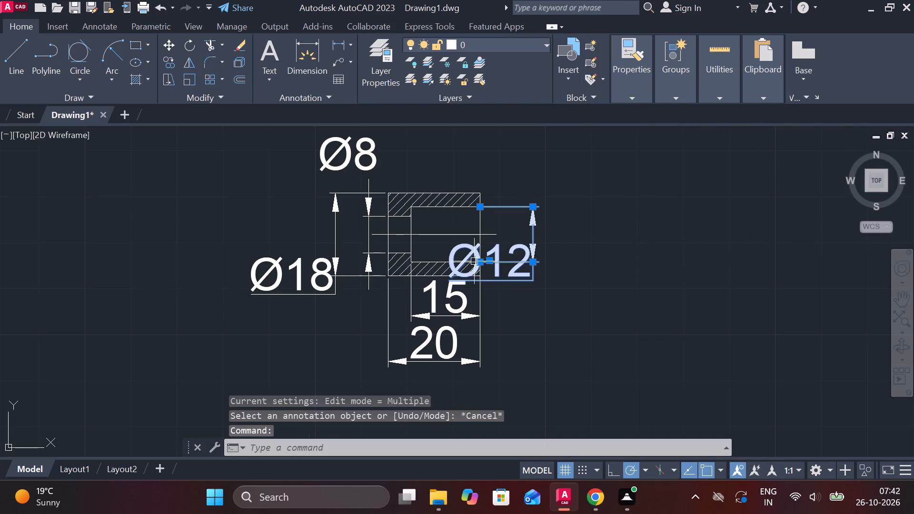
left_click(482, 258)
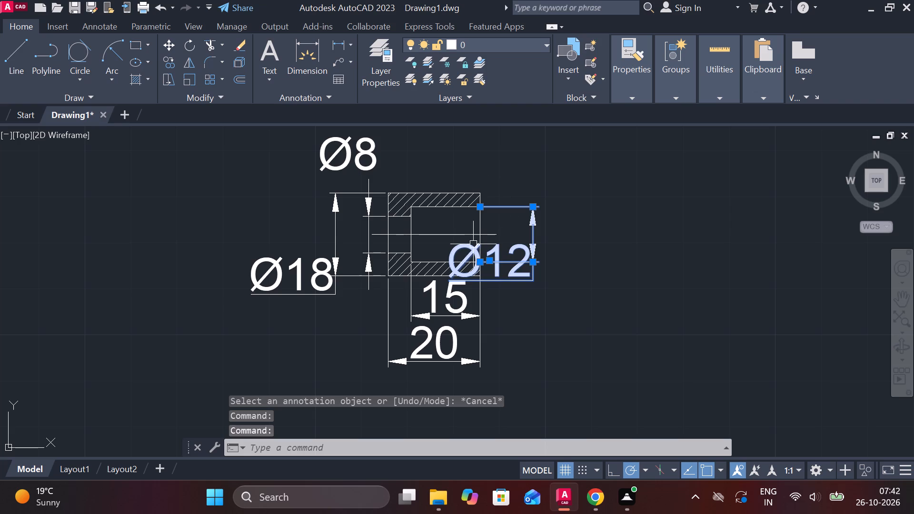
left_click(481, 263)
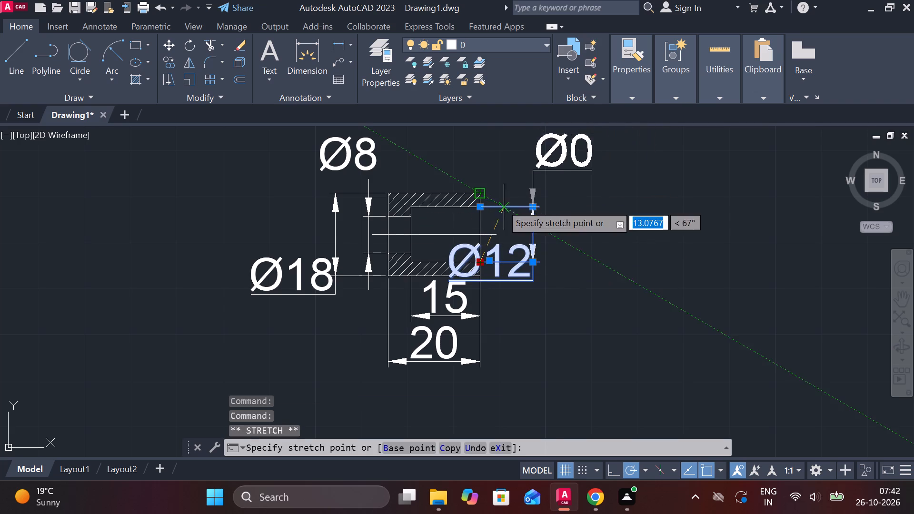
key("Escape")
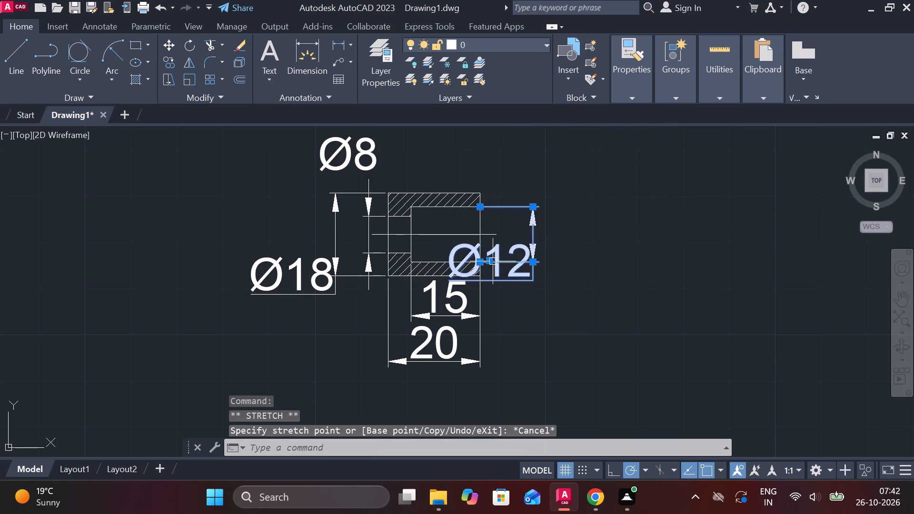
left_click(488, 262)
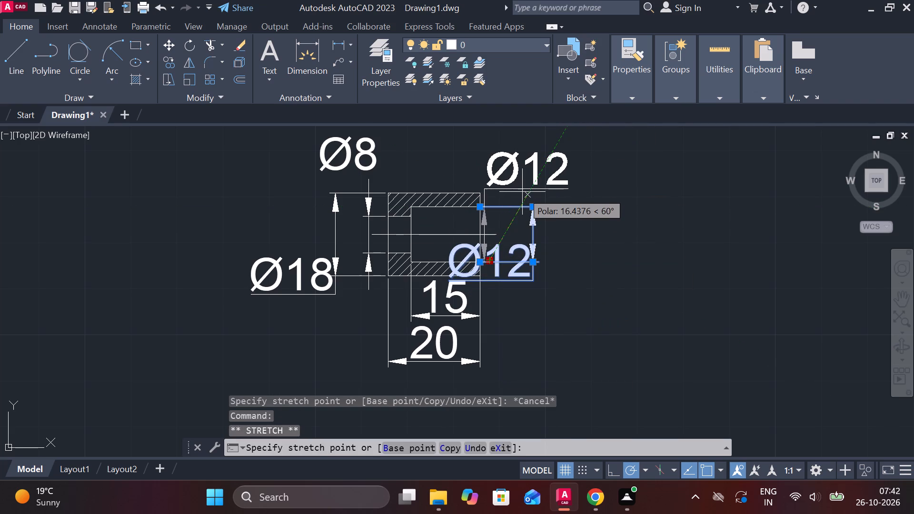
left_click(537, 193)
key("Escape")
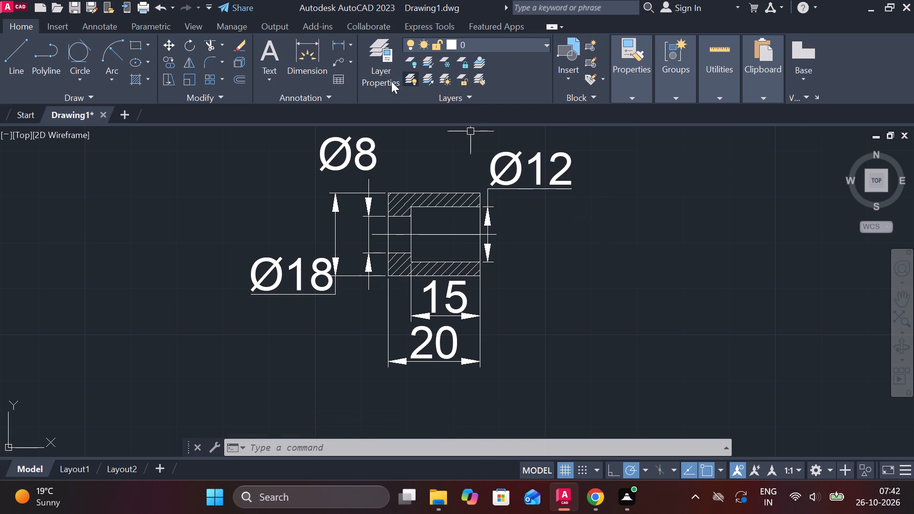
Add a multileader from the hollow part's upper edge, labelled 3 with a text height of 15.
left_click(344, 58)
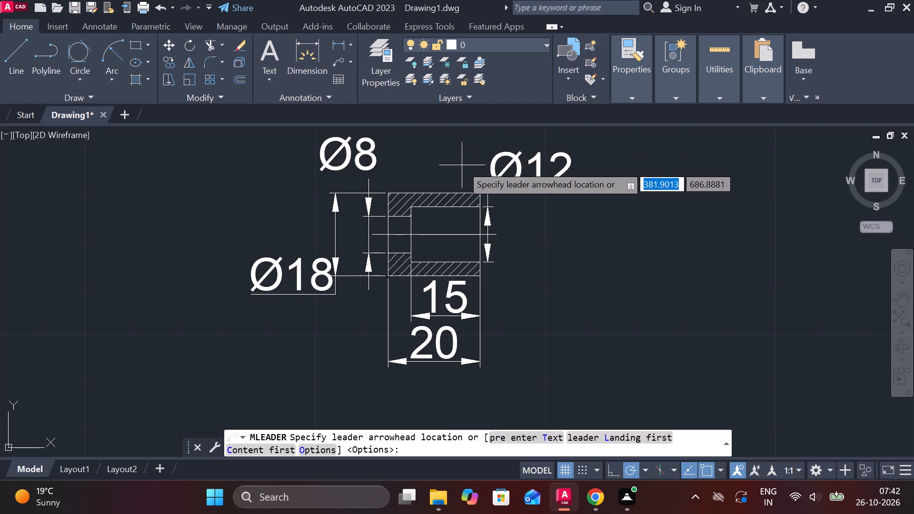
scroll(465, 191, "down", 2)
middle_click_drag(497, 227, 502, 279)
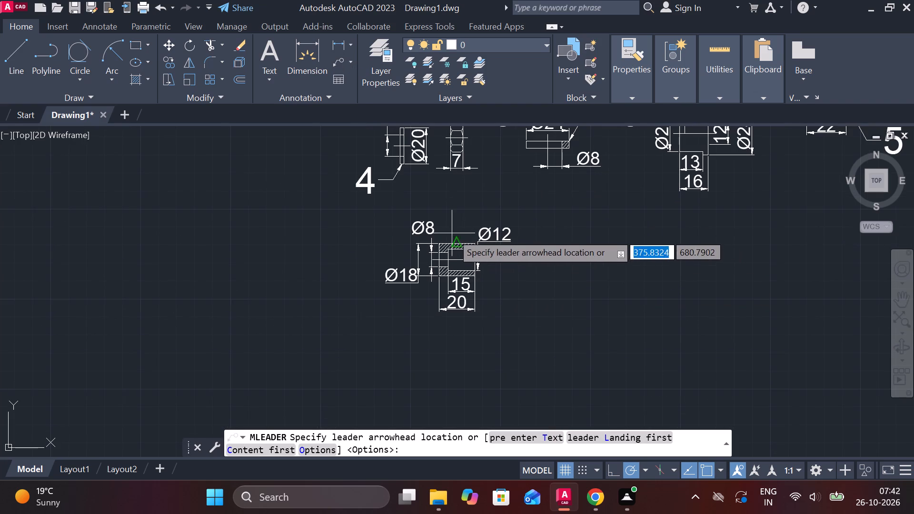
left_click(452, 238)
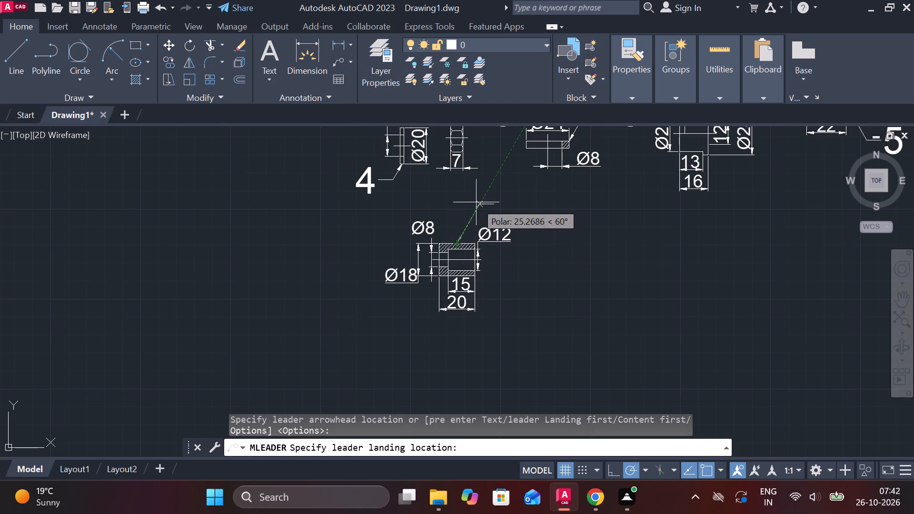
left_click(476, 202)
left_click(95, 64)
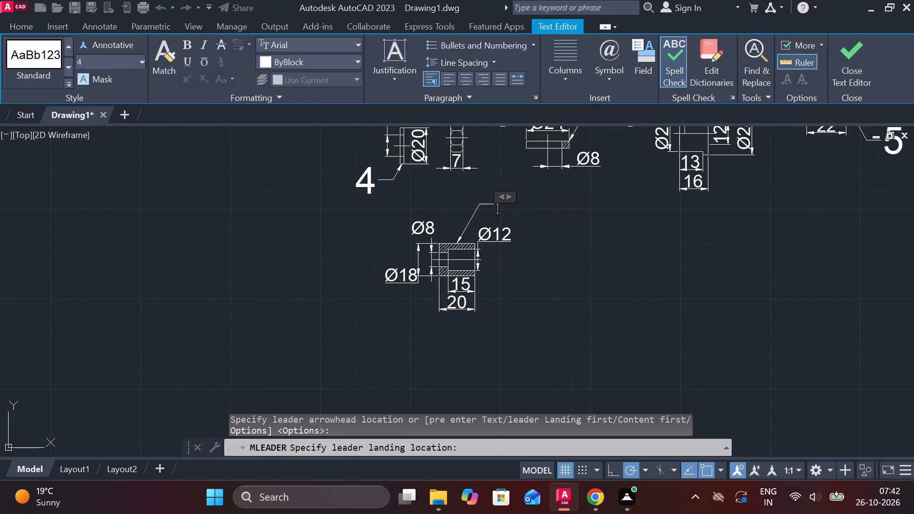
type("15")
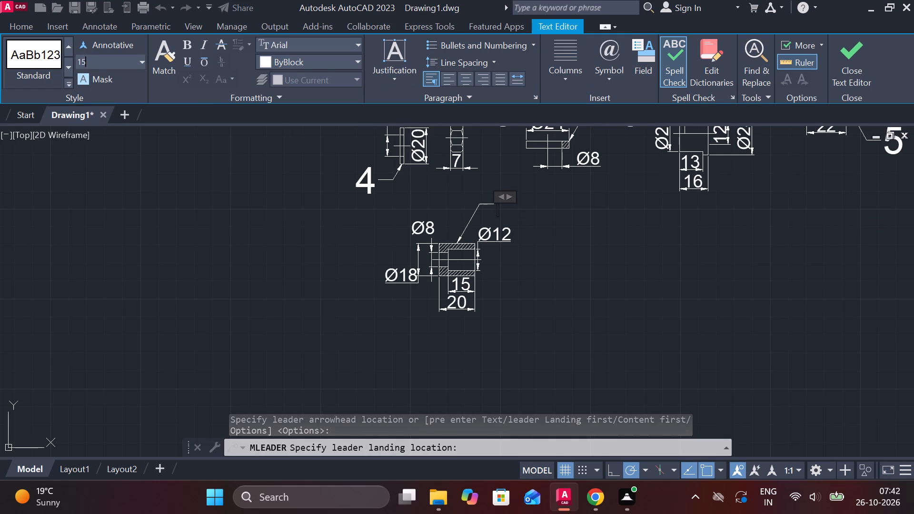
key("Return")
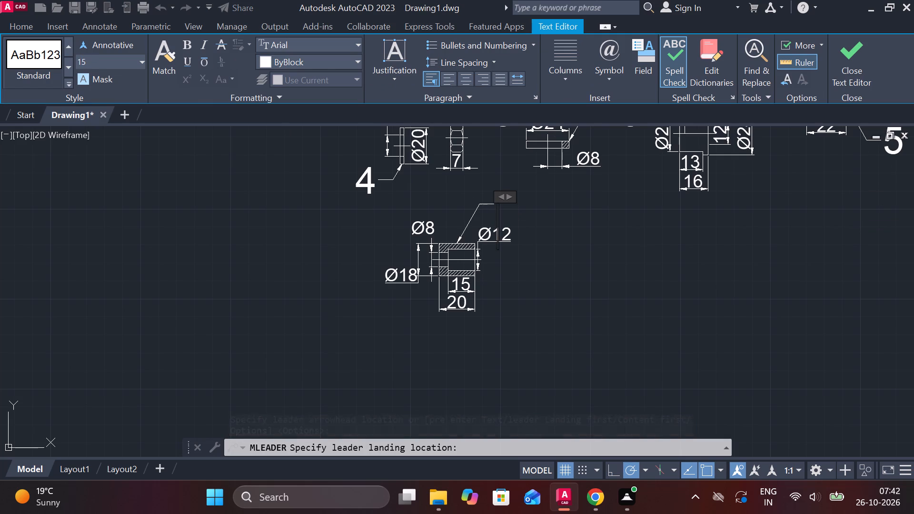
key("3")
left_click(856, 66)
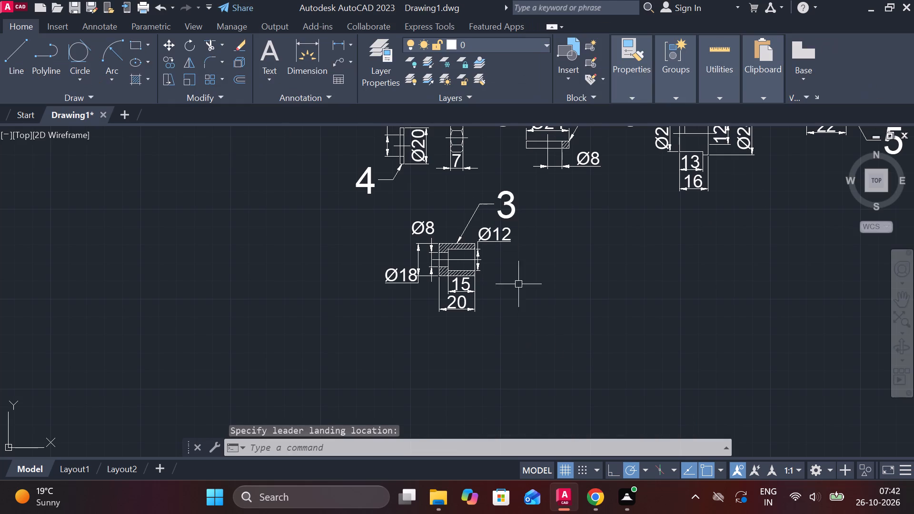
Move part 3 with its dimensions and label about 17 units up and to the left, closer beneath parts 4 and 8.
scroll(538, 324, "down", 1)
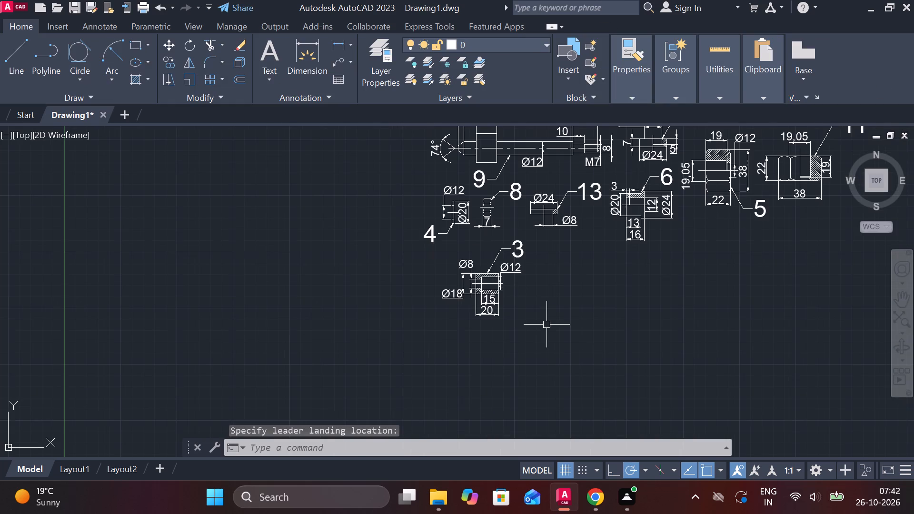
left_click(546, 326)
left_click(422, 244)
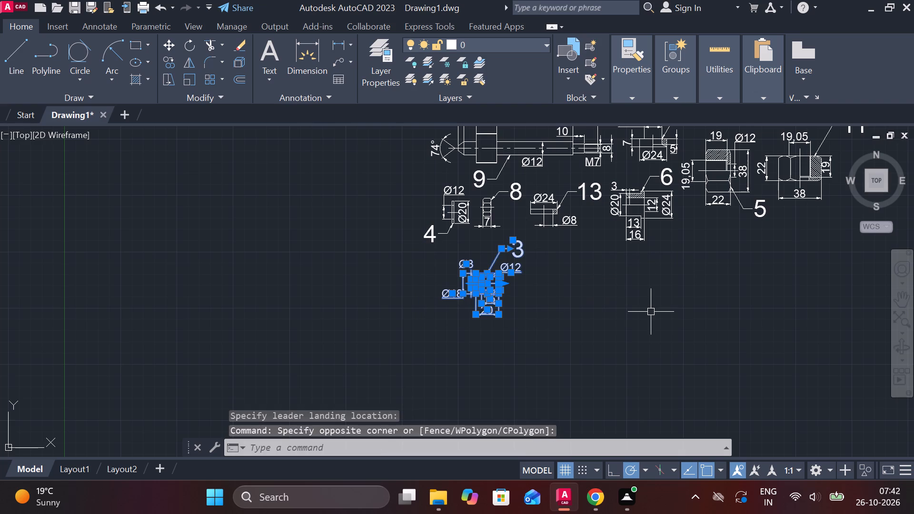
key("m")
key("Return")
left_click(615, 313)
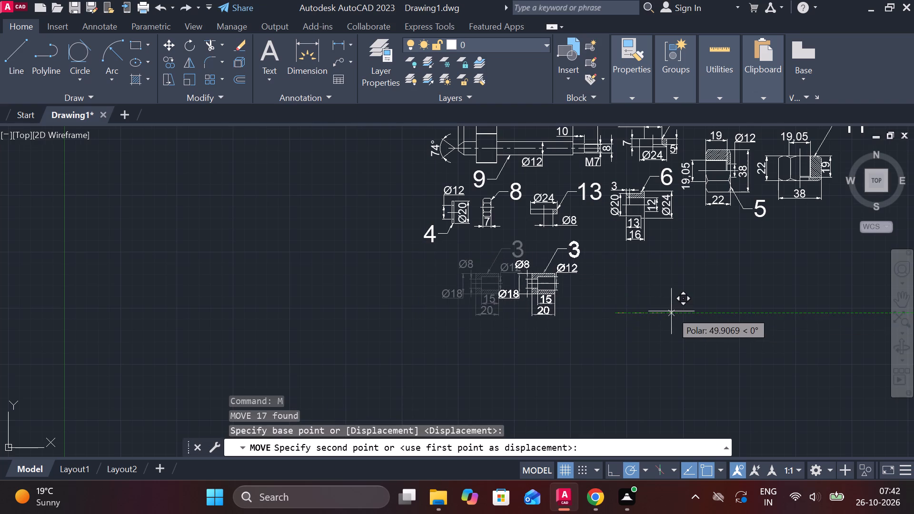
scroll(671, 311, "down", 2)
middle_click_drag(671, 314, 557, 331)
scroll(679, 288, "up", 2)
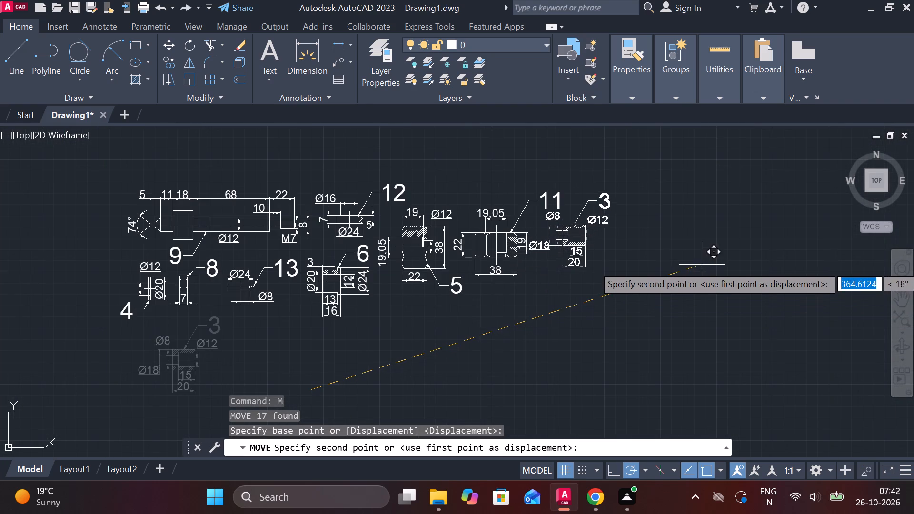
scroll(708, 294, "down", 1)
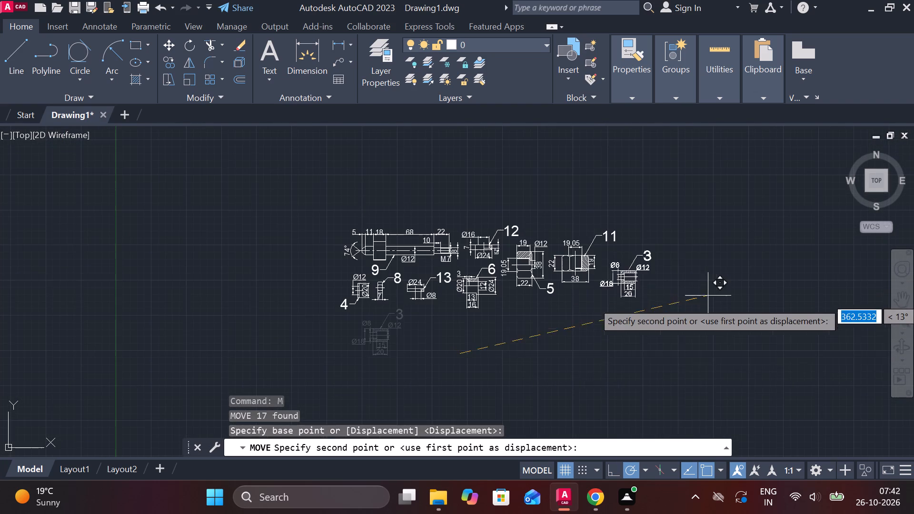
scroll(477, 358, "up", 2)
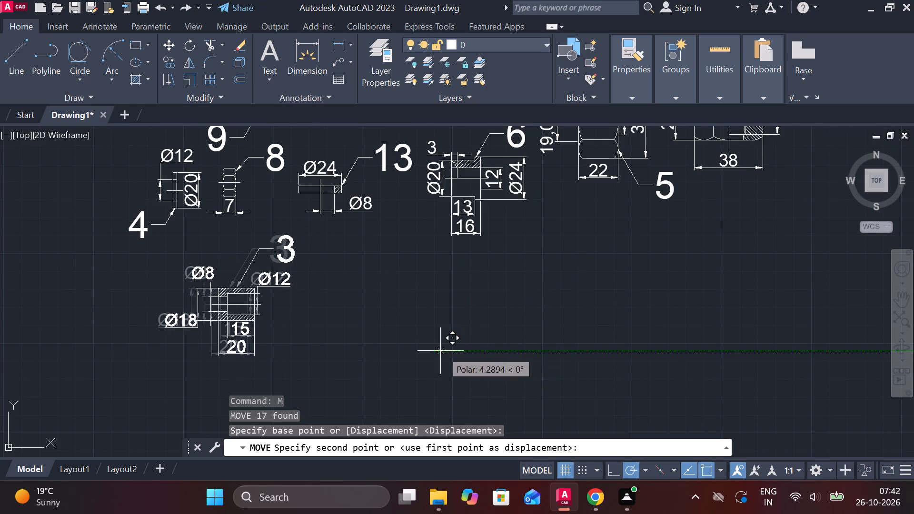
middle_click_drag(440, 351, 586, 321)
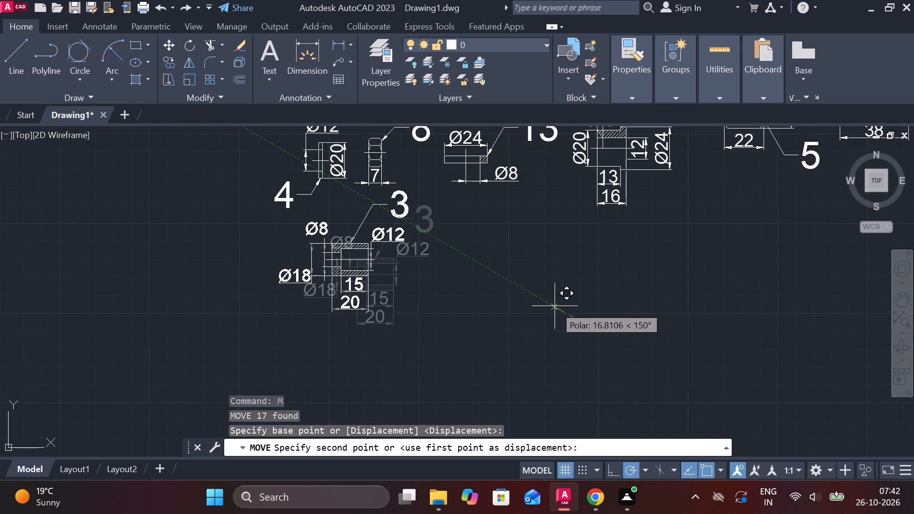
left_click(555, 306)
Draw a 72 diameter circle in the empty area below part 3.
scroll(608, 302, "down", 2)
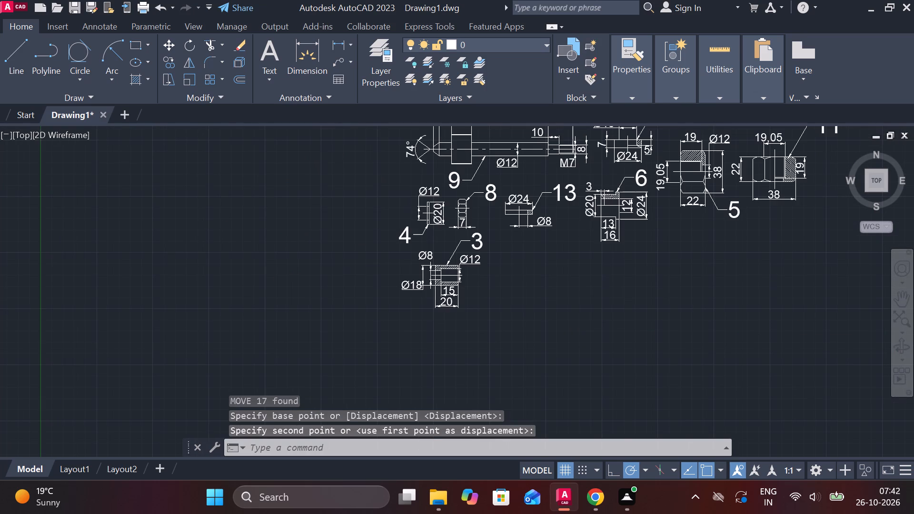
middle_click_drag(604, 302, 513, 223)
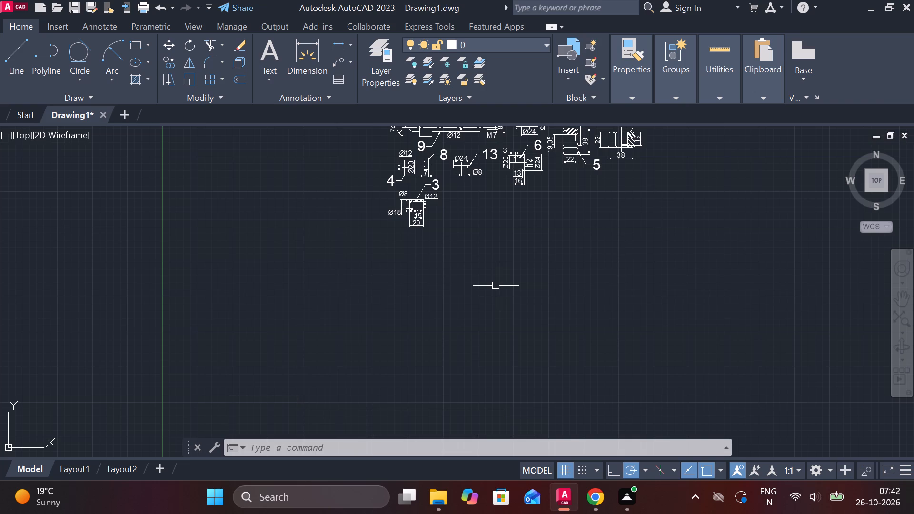
middle_click_drag(494, 292, 448, 216)
scroll(451, 231, "up", 1)
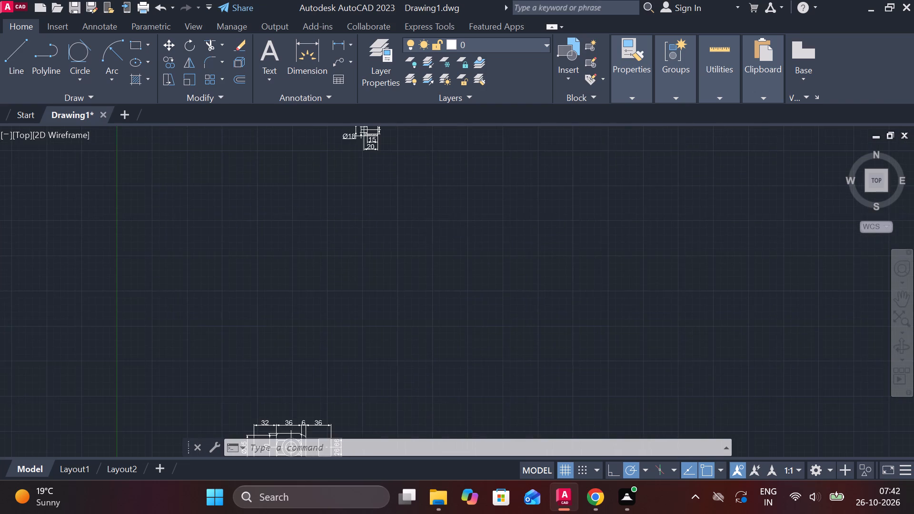
scroll(457, 261, "down", 1)
type("C")
key("space")
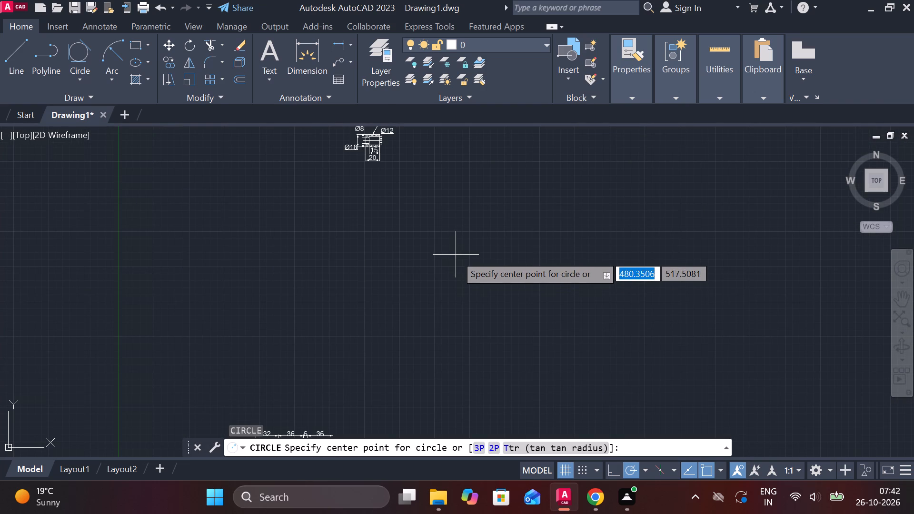
left_click(456, 255)
type("D")
key("space")
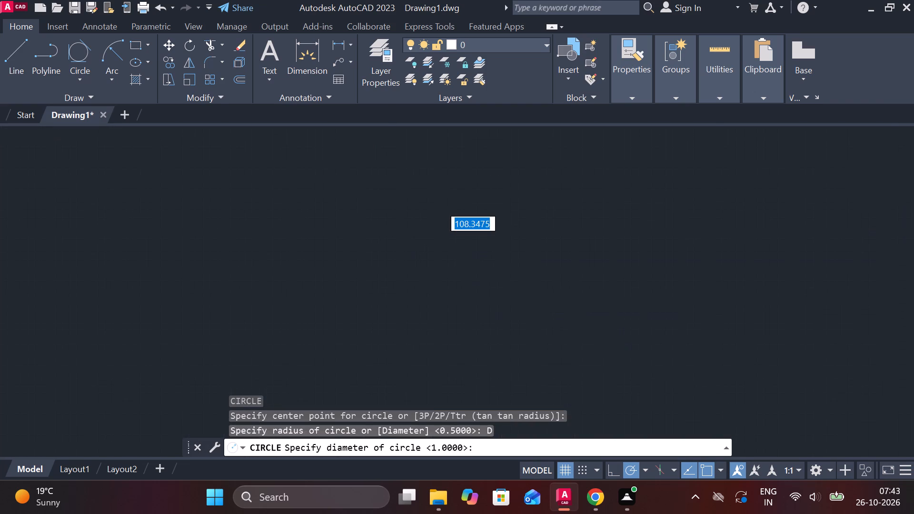
key("7")
type("2")
key("space")
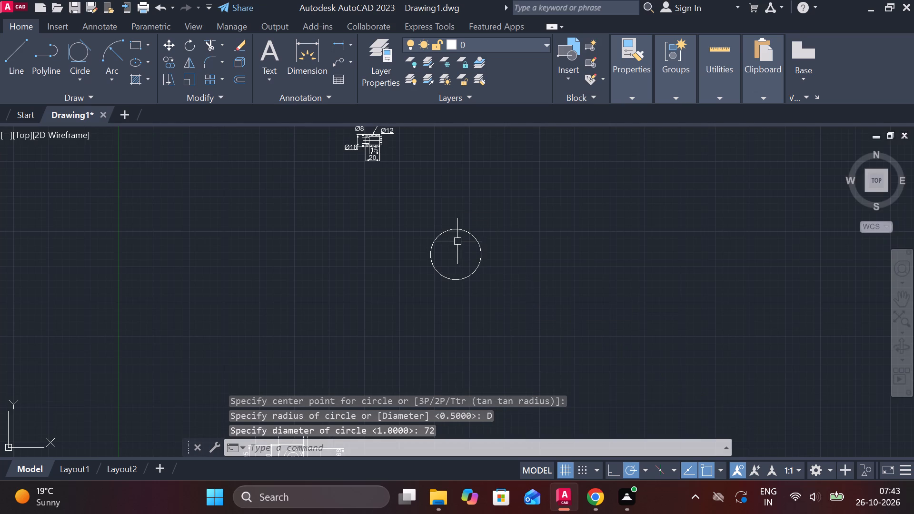
Draw a closed 72 by 4 rectangle from lines above the circle, aligned with the circle's left and right quadrants.
scroll(457, 241, "up", 1)
scroll(457, 241, "down", 2)
scroll(457, 241, "up", 2)
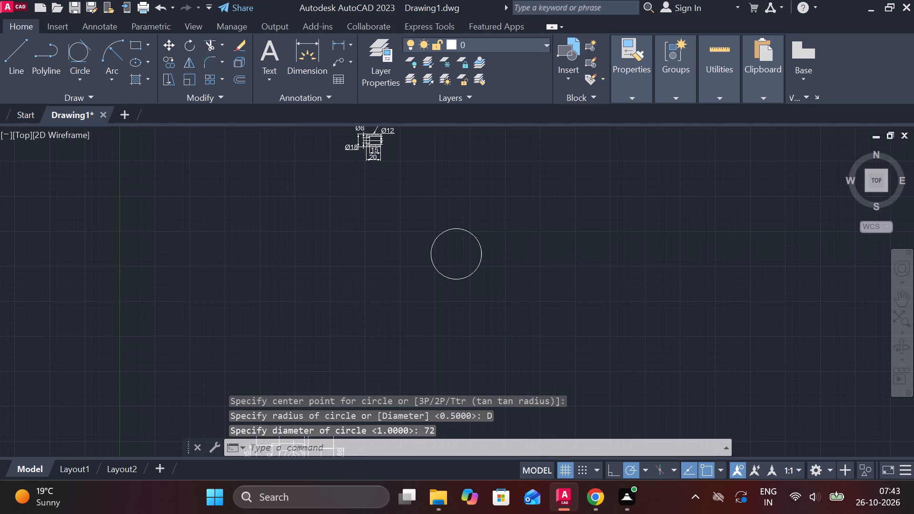
scroll(457, 241, "down", 2)
scroll(457, 241, "up", 2)
middle_click_drag(502, 241, 478, 244)
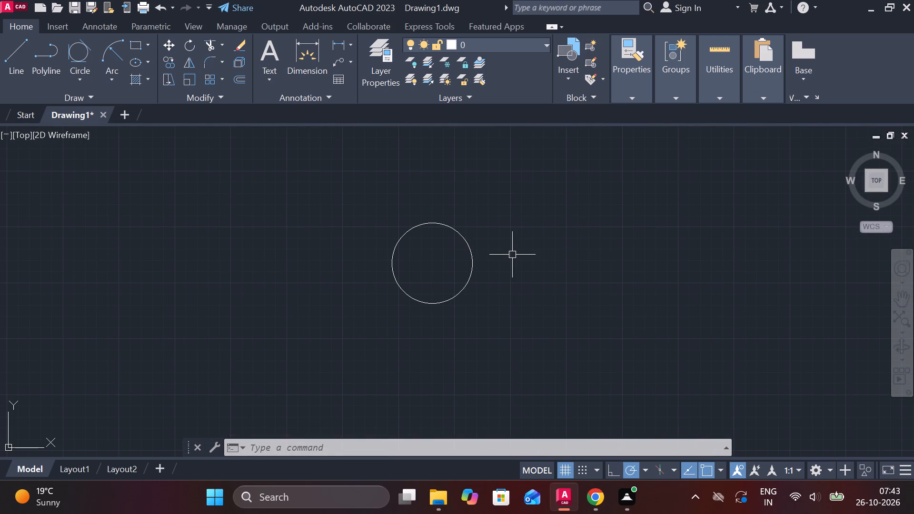
key("l")
key("Return")
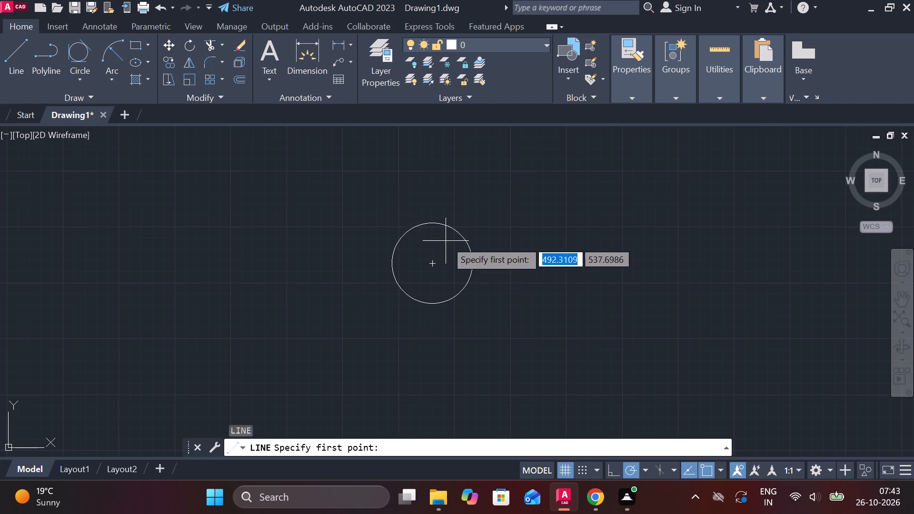
left_click(393, 212)
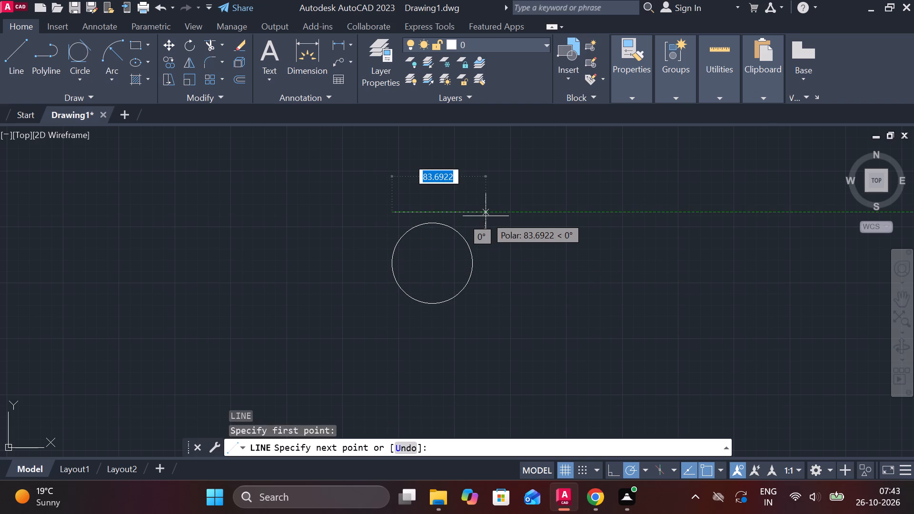
type("72")
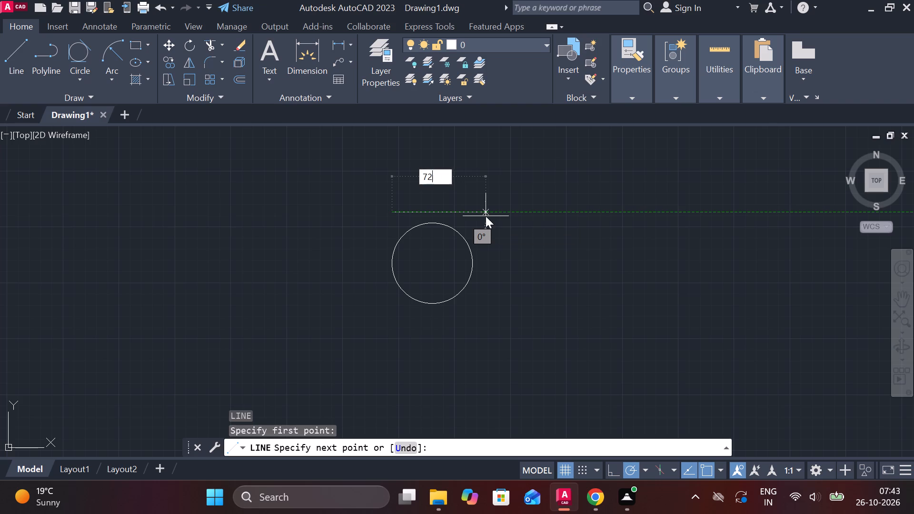
key("space")
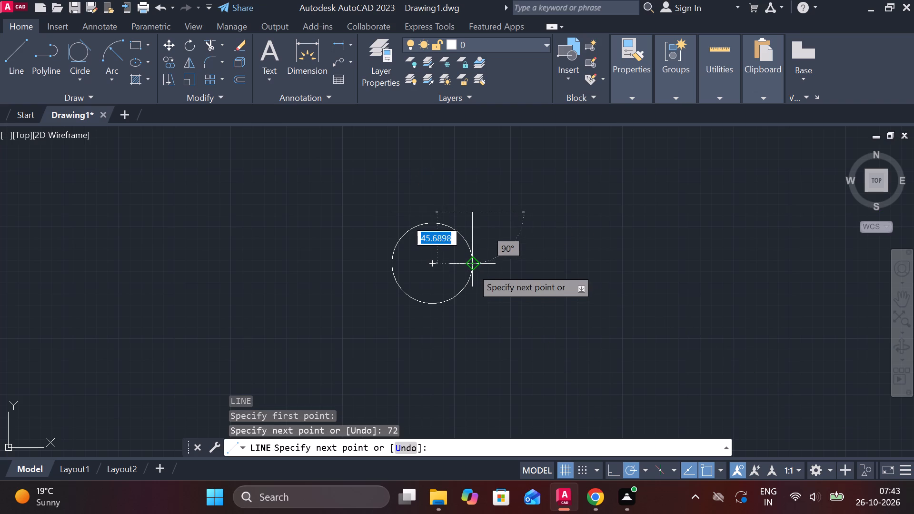
scroll(472, 268, "up", 4)
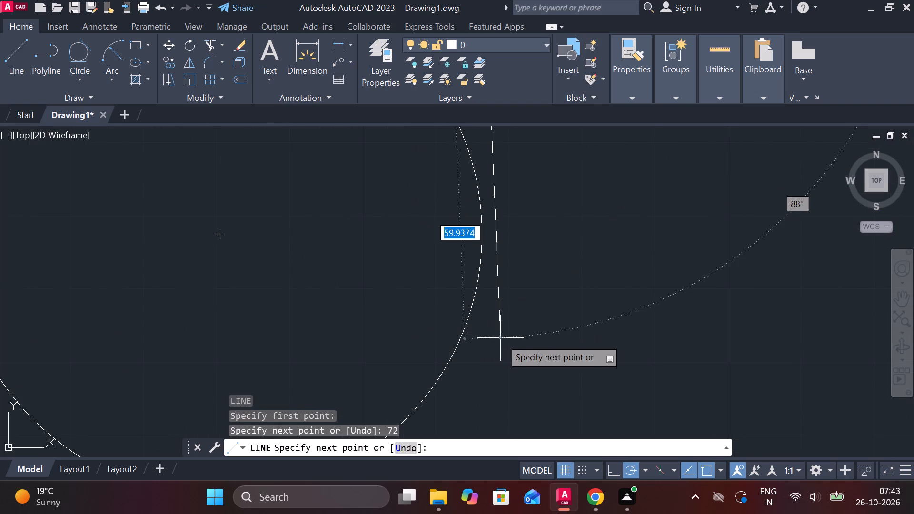
scroll(481, 321, "down", 3)
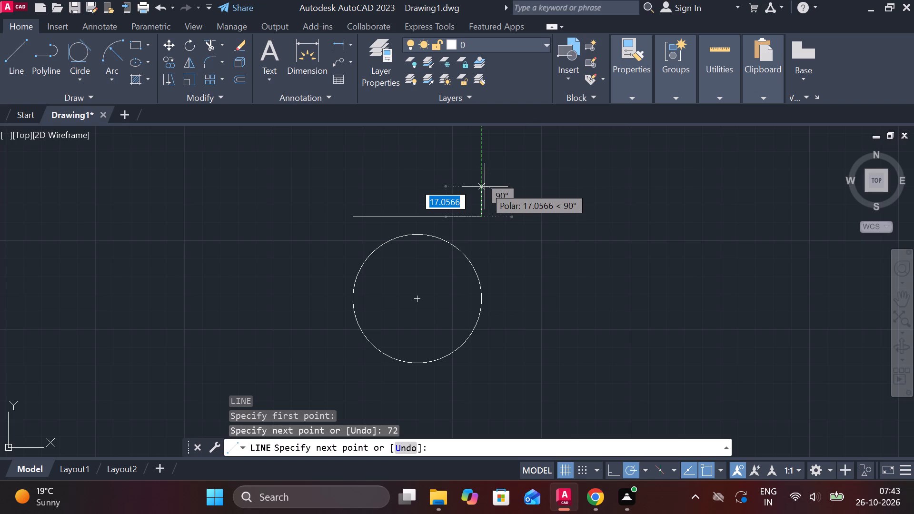
type("4")
key("space")
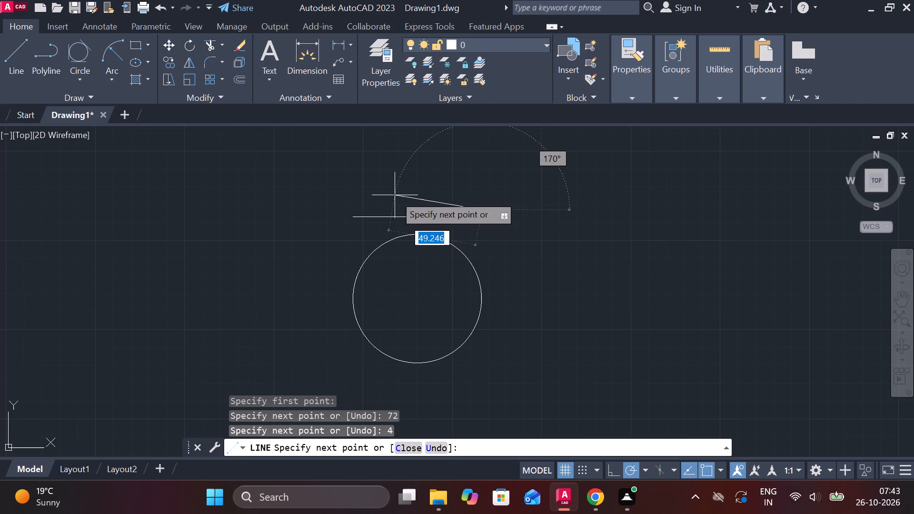
type("72")
key("space")
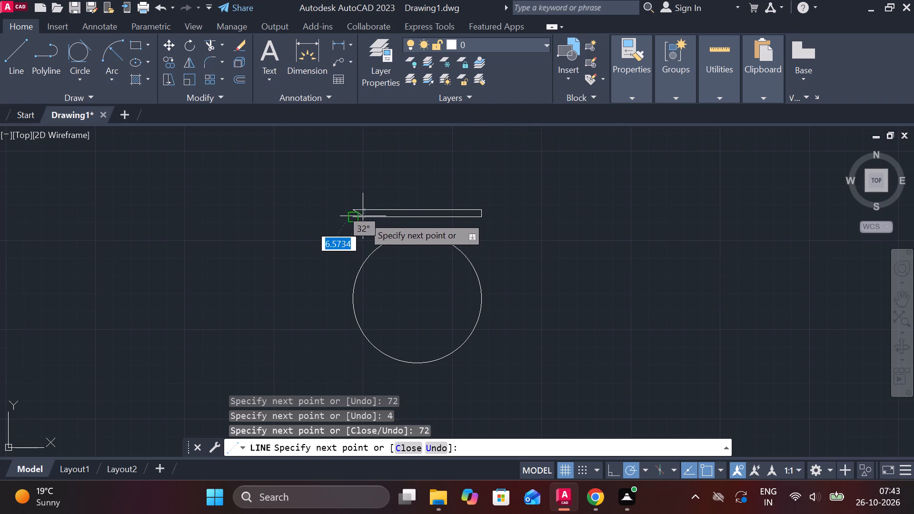
left_click(352, 217)
key("Escape")
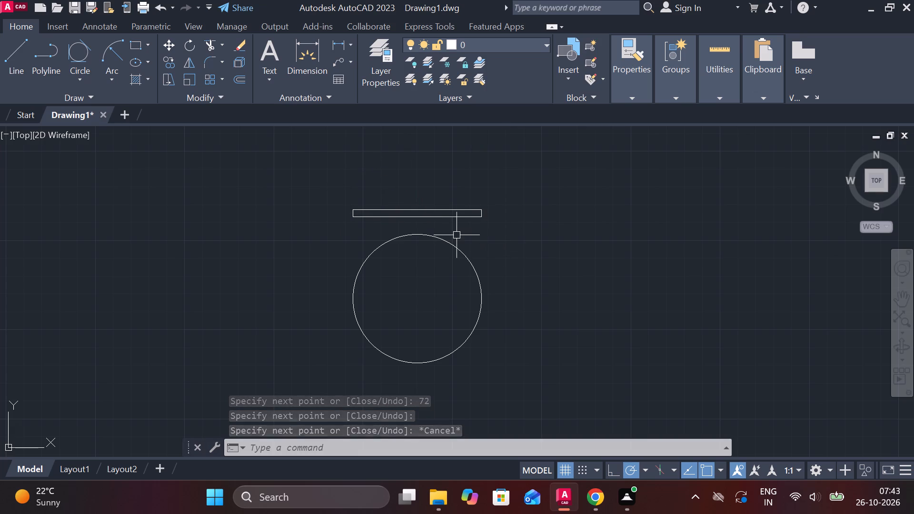
Draw a vertical line across the thin rectangle between the midpoints of its long edges.
key("l")
key("Return")
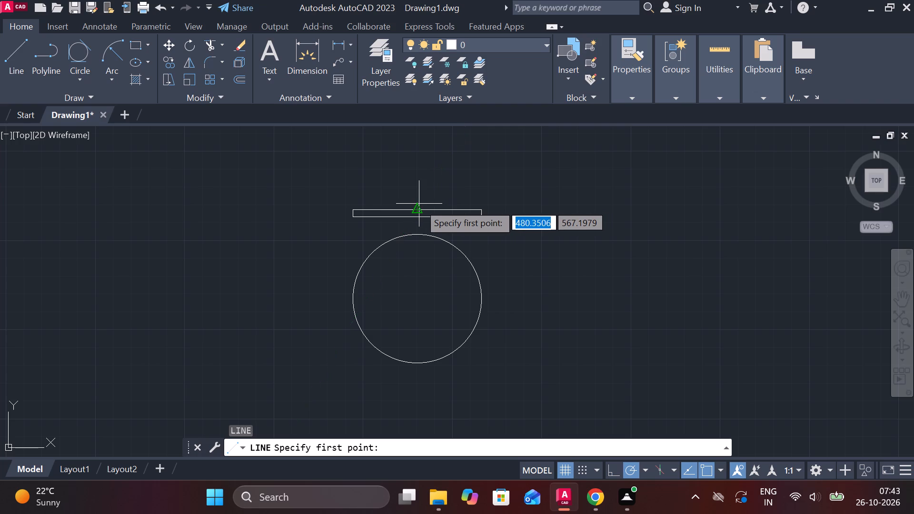
left_click(417, 206)
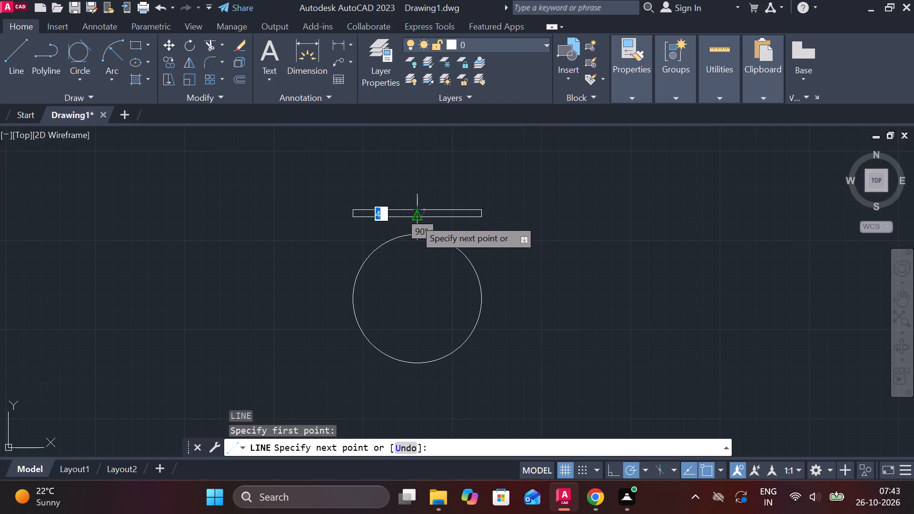
left_click(415, 219)
scroll(454, 186, "up", 2)
key("Escape")
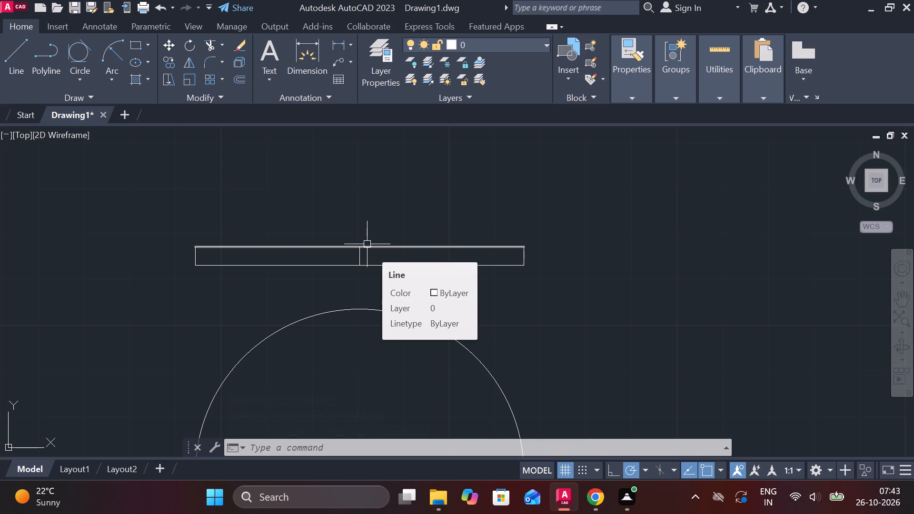
Offset the vertical centre line of the thin rectangle by 9.525 to each side.
left_click(362, 257)
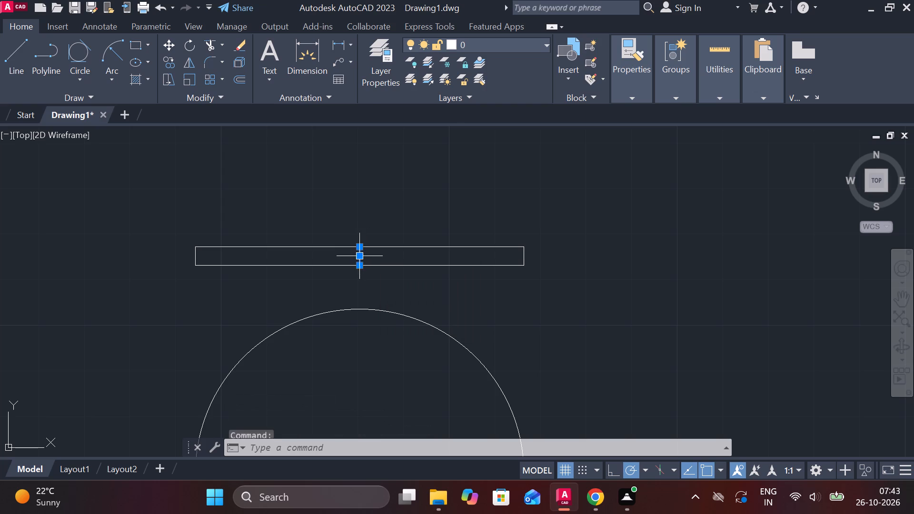
key("o")
key("Return")
key("Return")
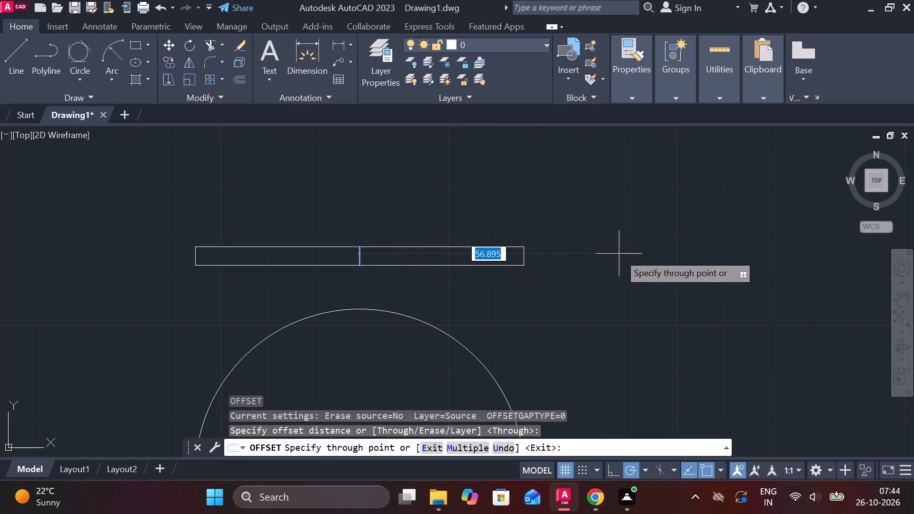
type("9.")
type("525")
key("Return")
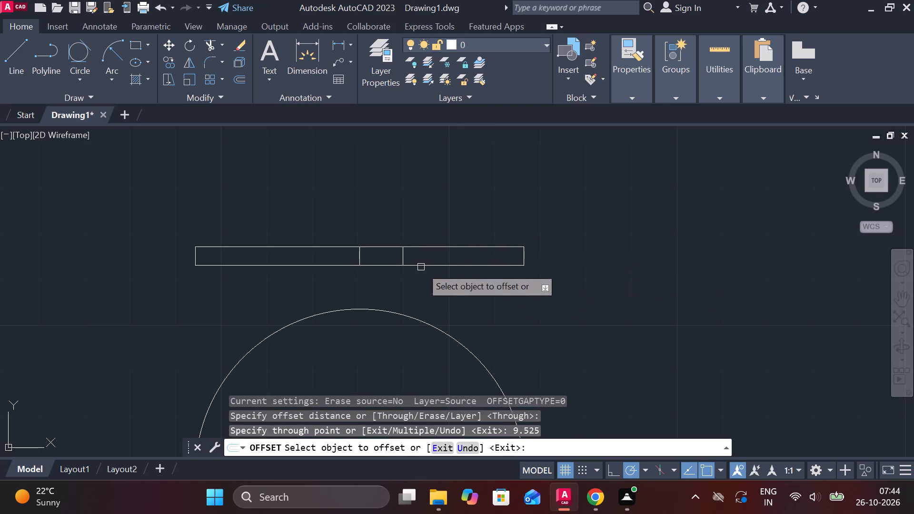
left_click(362, 253)
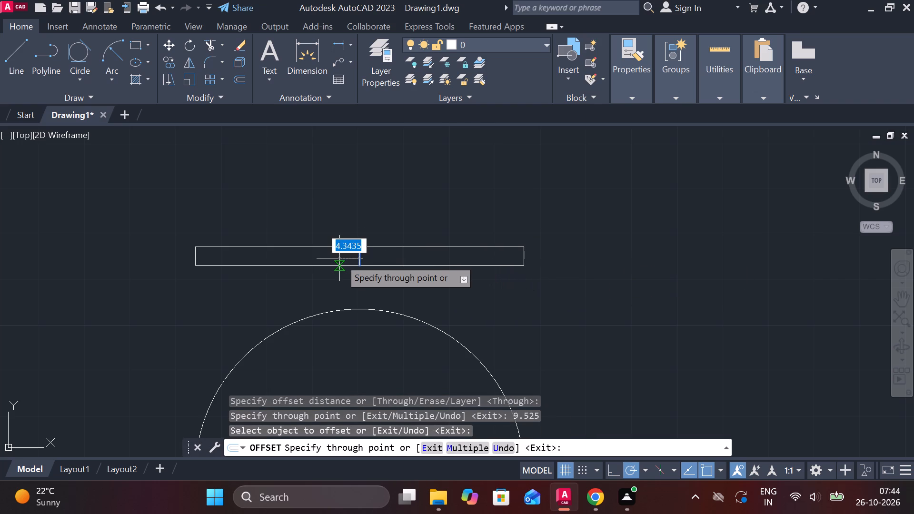
type("9.")
type("525")
key("Return")
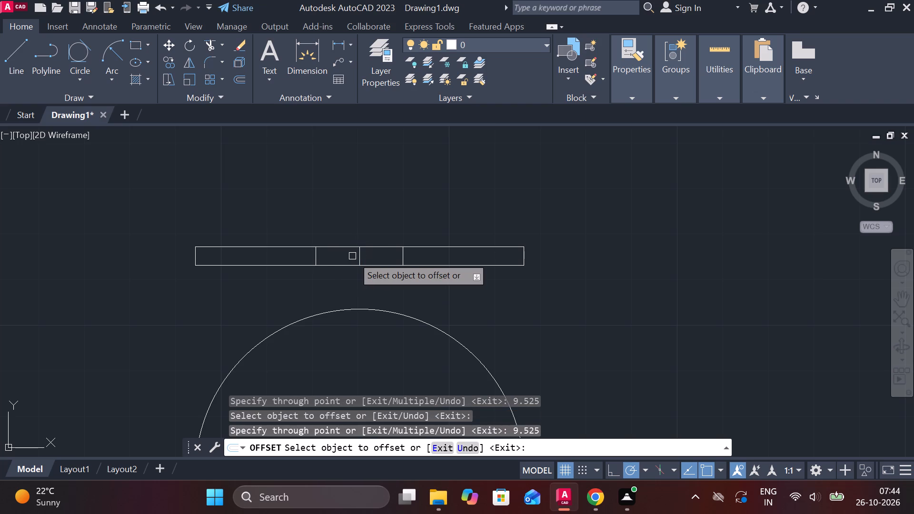
scroll(516, 296, "down", 1)
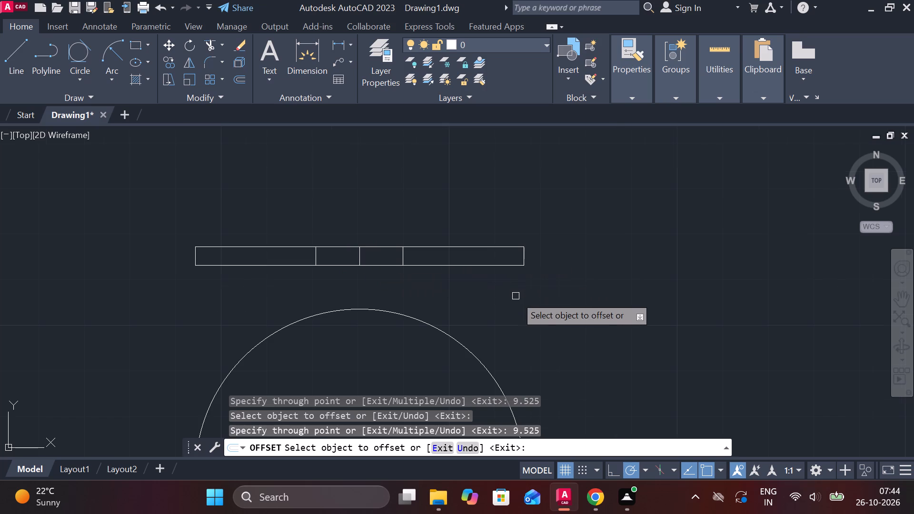
middle_click_drag(516, 296, 524, 223)
key("Escape")
Draw a 60 diameter circle concentric with the 72 diameter circle.
type("C")
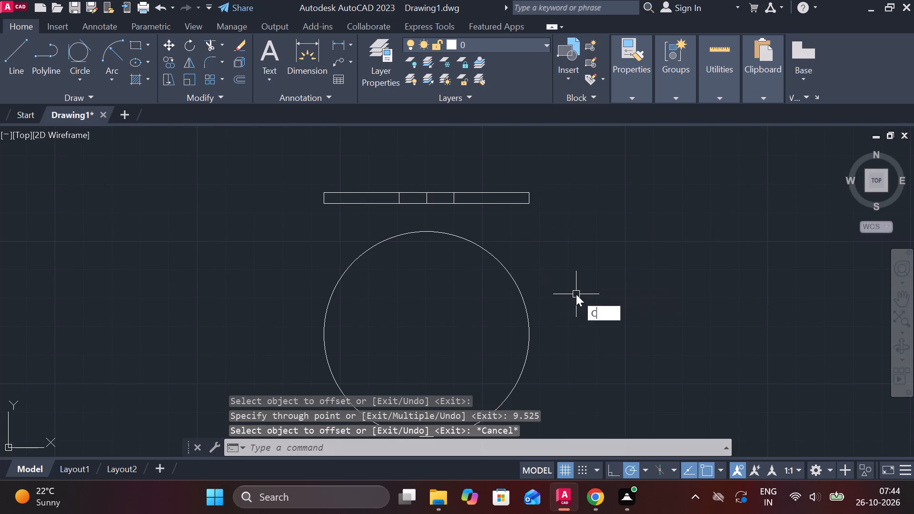
key("space")
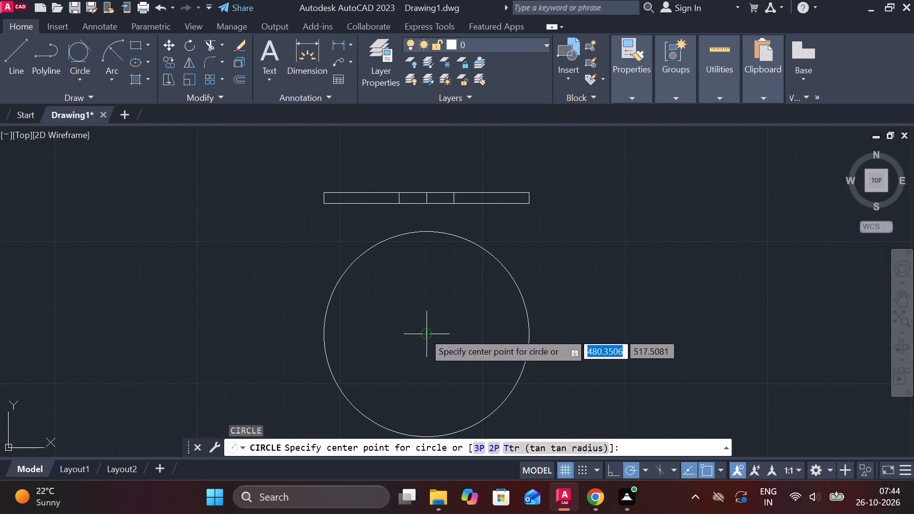
left_click(424, 332)
type("D 60")
key("Return")
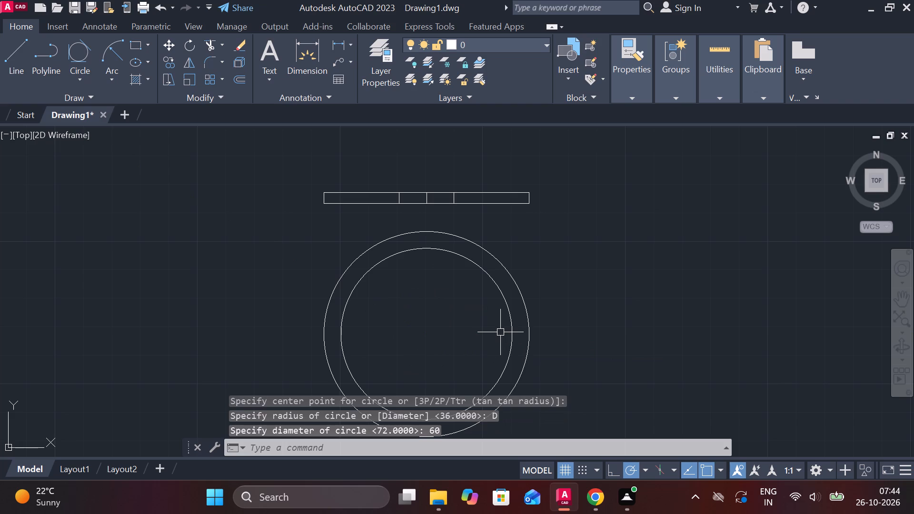
Draw a 10 diameter hole circle centred on the top quadrant of the 60 diameter circle.
middle_click_drag(565, 314, 548, 269)
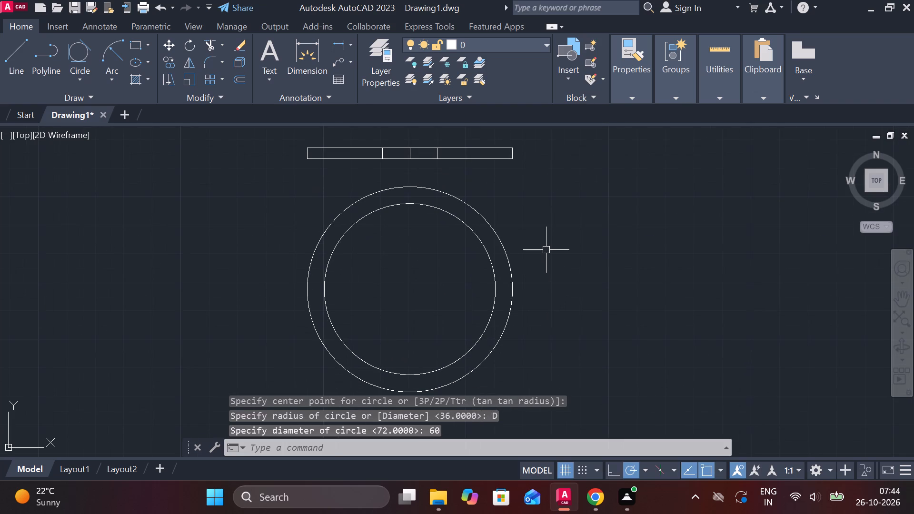
type("C")
key("space")
left_click(406, 202)
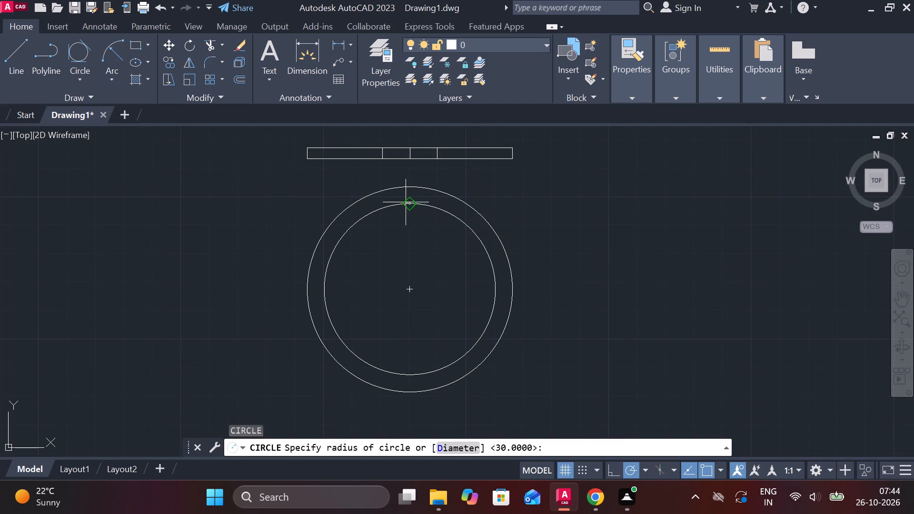
type("D 10")
key("Return")
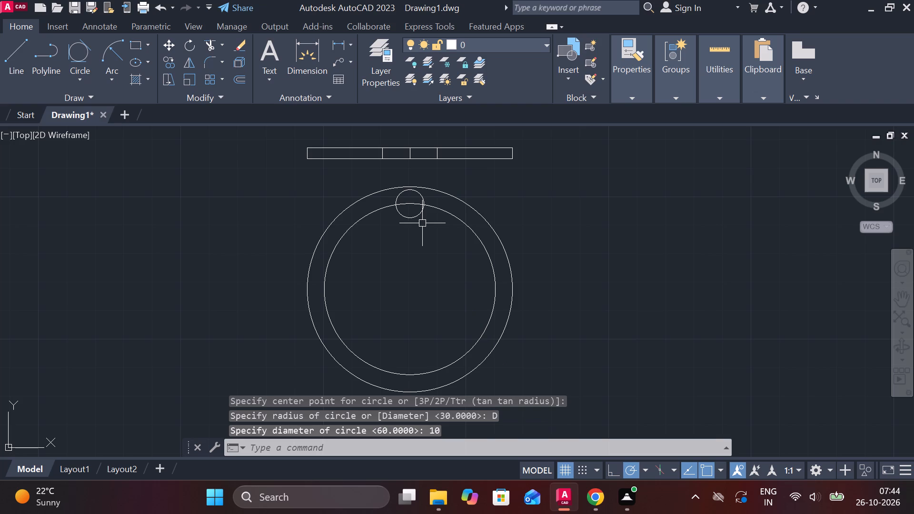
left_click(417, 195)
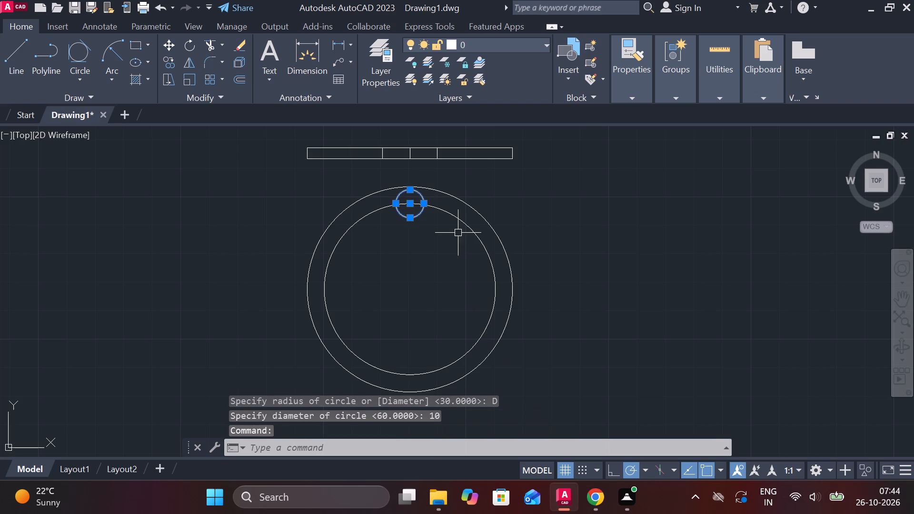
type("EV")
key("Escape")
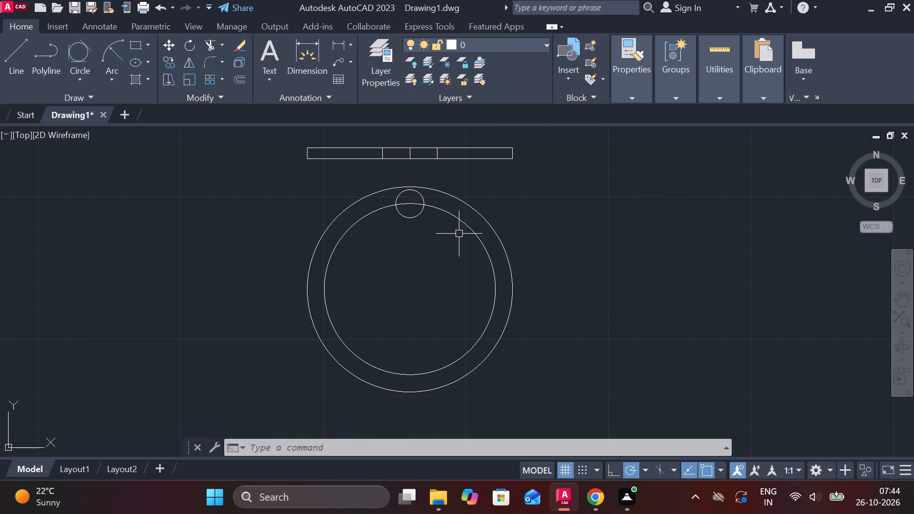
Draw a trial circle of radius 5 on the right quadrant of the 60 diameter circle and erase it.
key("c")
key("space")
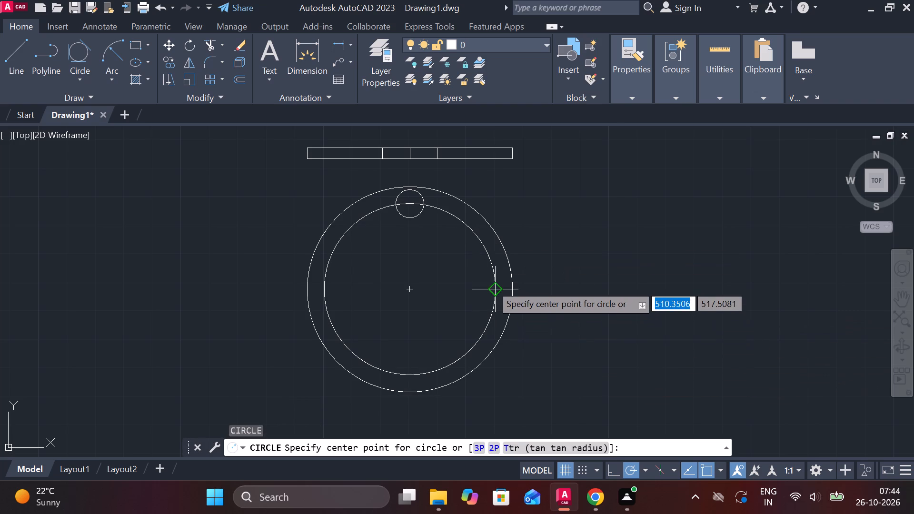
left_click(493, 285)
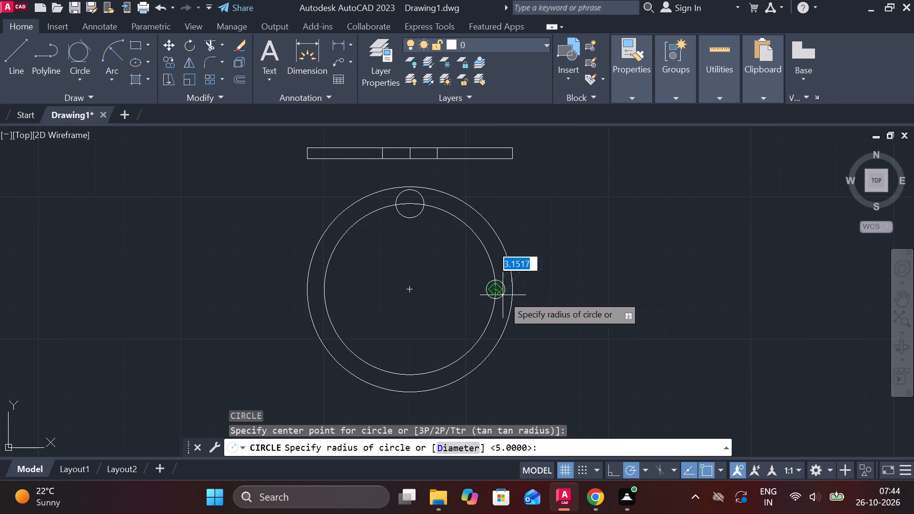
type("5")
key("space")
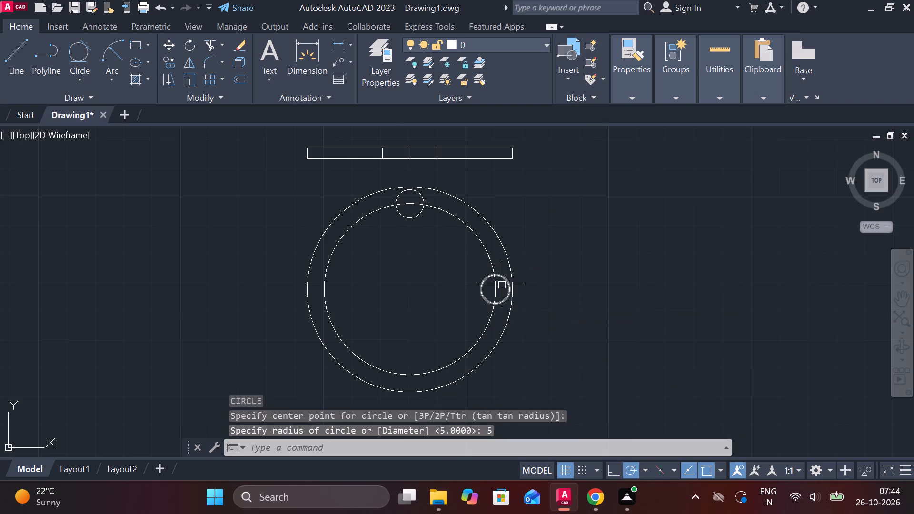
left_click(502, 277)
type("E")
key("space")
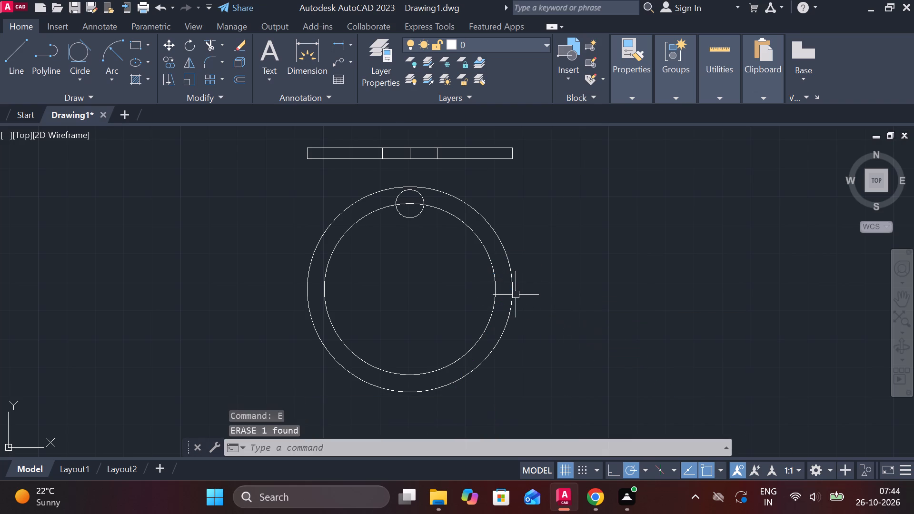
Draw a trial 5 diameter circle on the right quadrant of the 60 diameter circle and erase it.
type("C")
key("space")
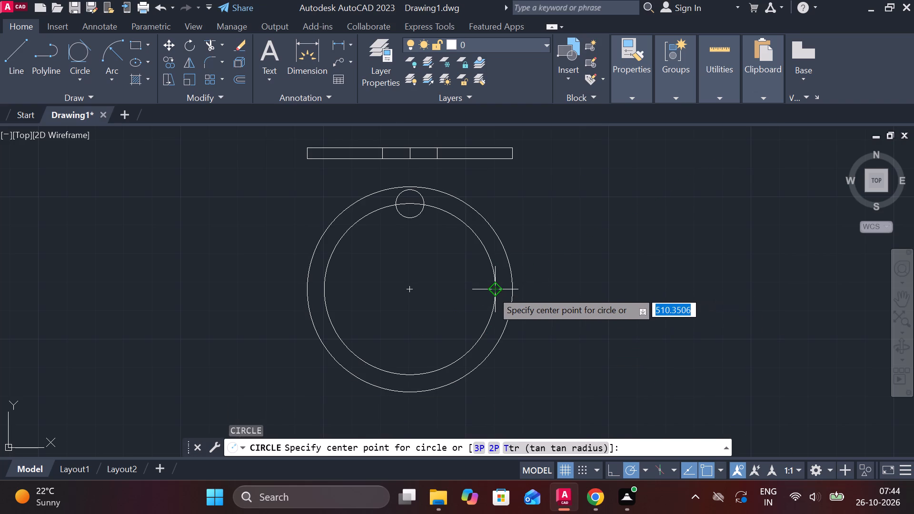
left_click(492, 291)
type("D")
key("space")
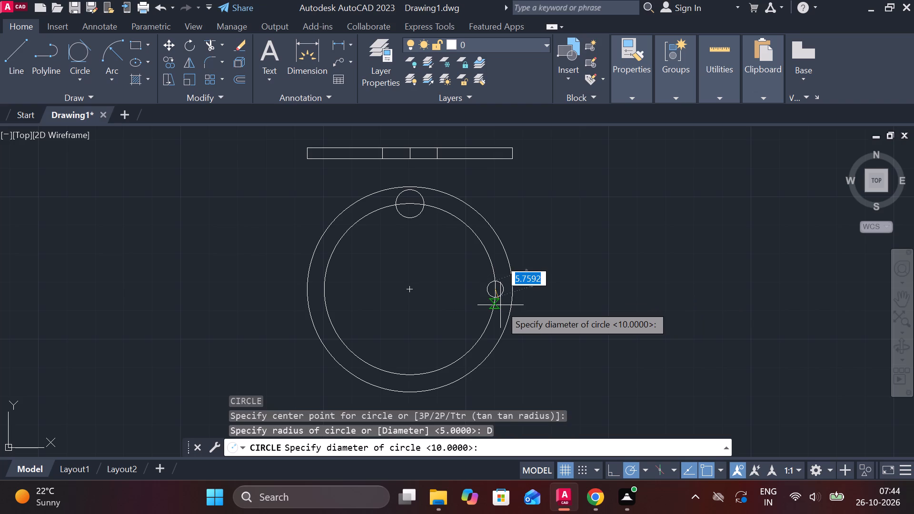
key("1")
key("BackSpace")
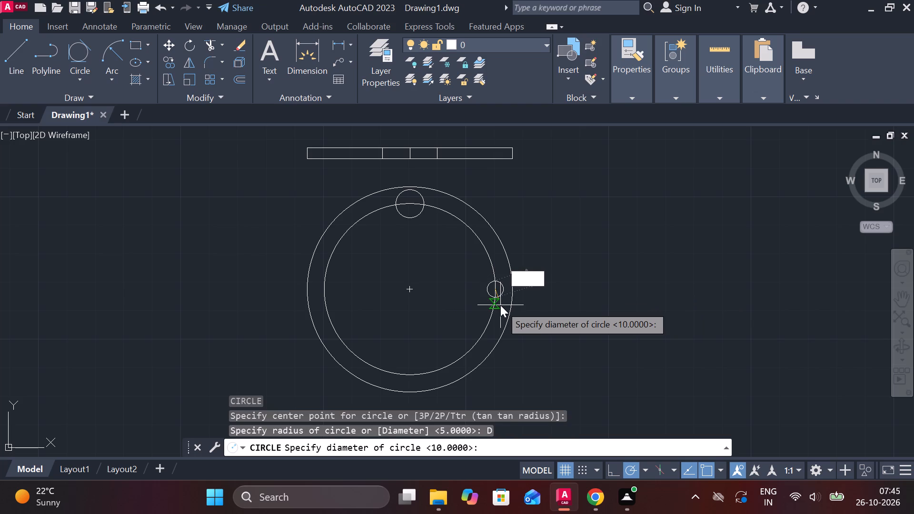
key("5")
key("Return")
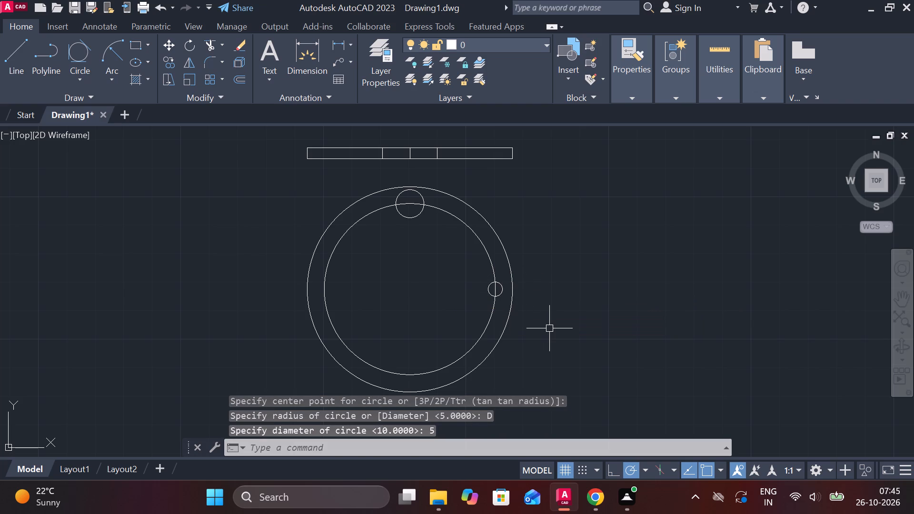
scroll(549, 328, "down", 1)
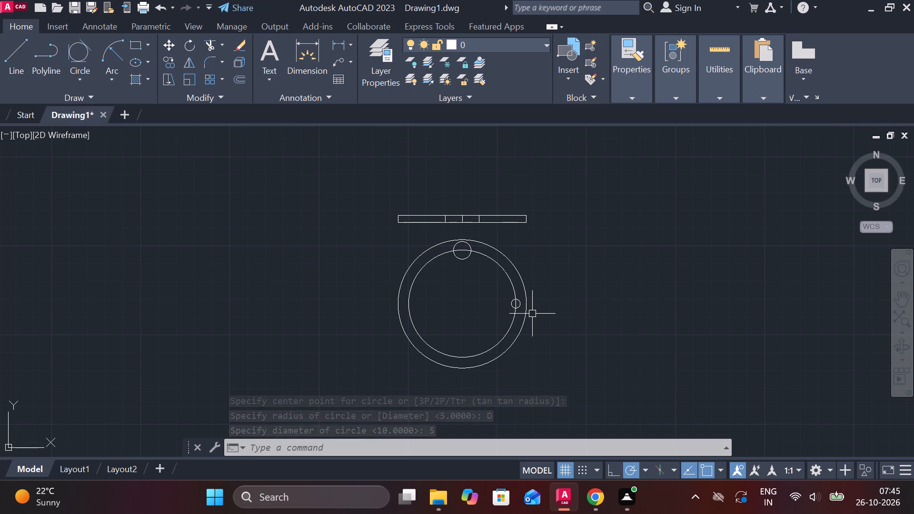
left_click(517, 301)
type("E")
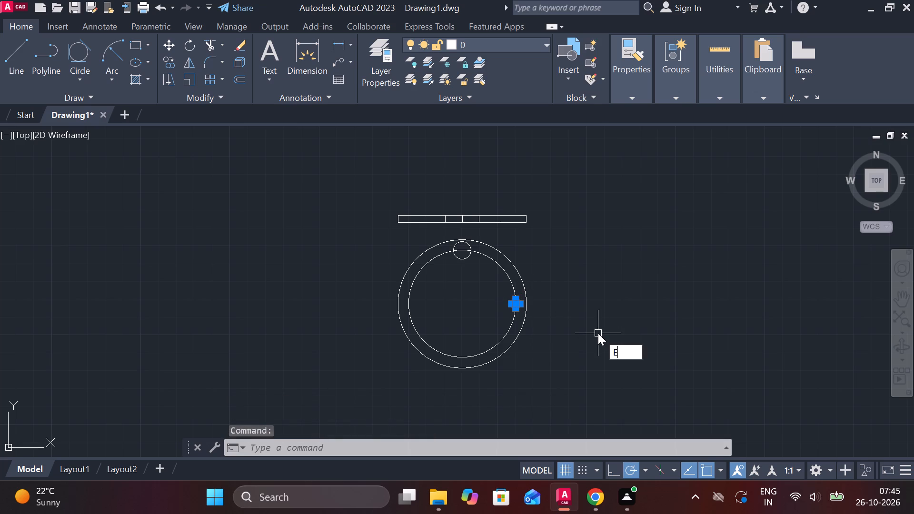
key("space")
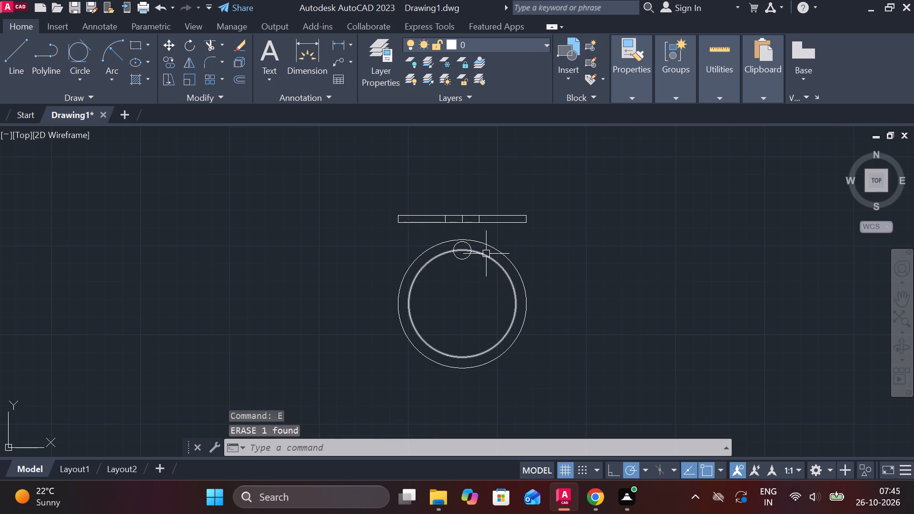
Polar-array the 10 diameter hole circle around the centre of the large circles with 4 items.
left_click(473, 244)
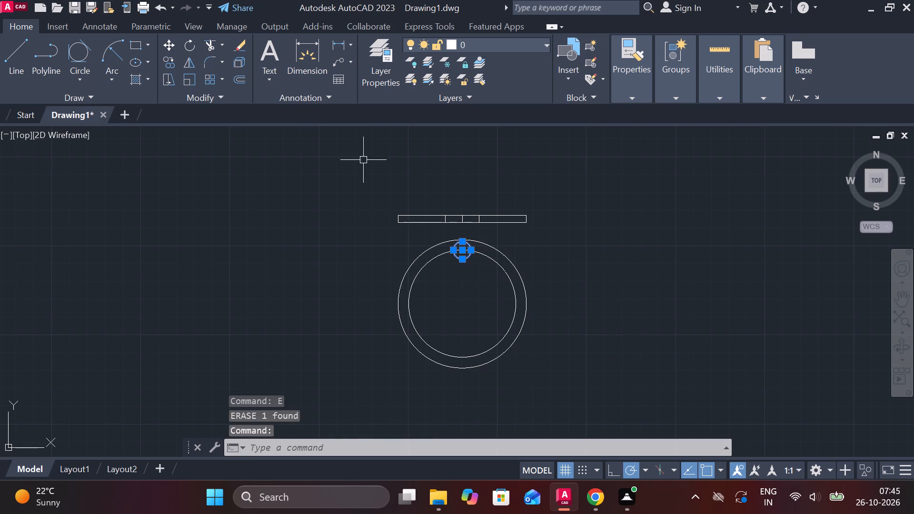
left_click(225, 78)
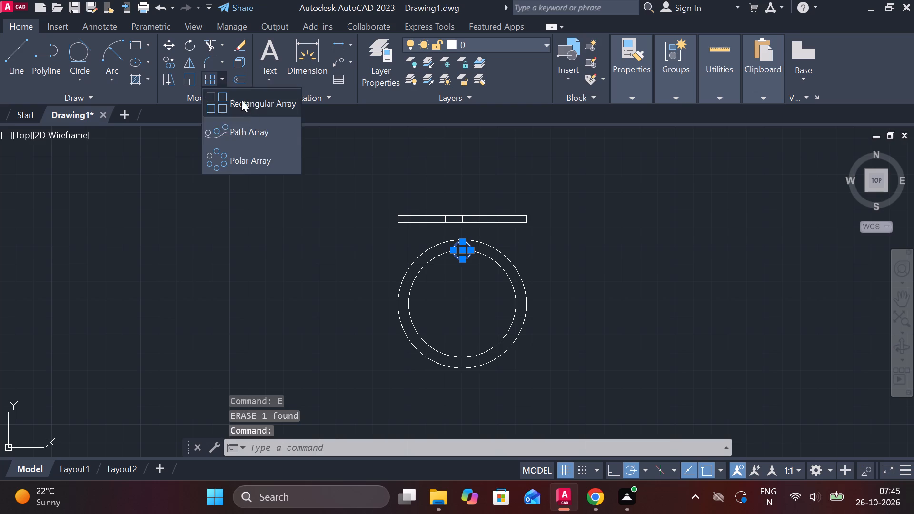
left_click(251, 161)
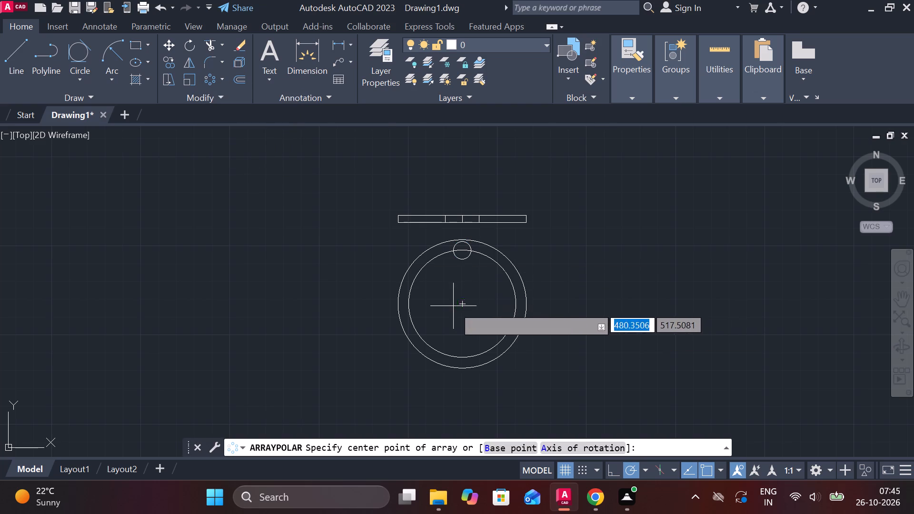
left_click(459, 305)
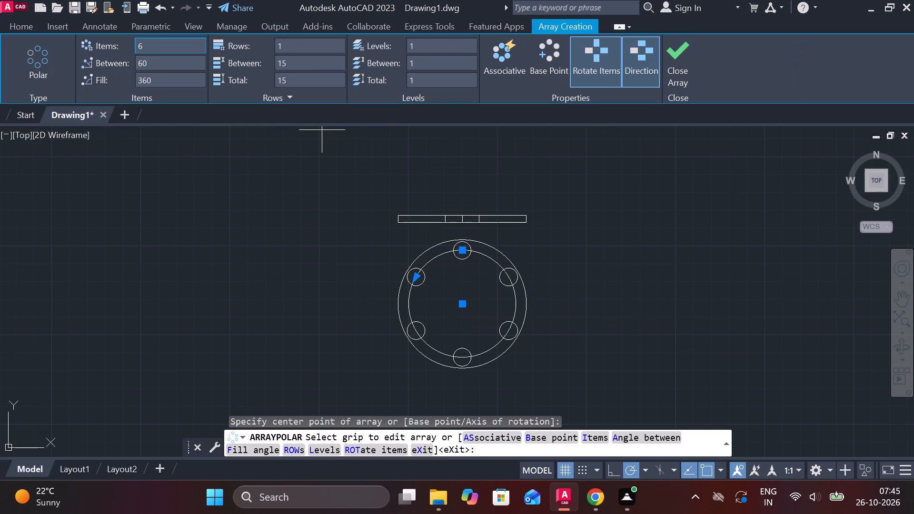
left_click(143, 50)
key("4")
key("Return")
left_click(683, 44)
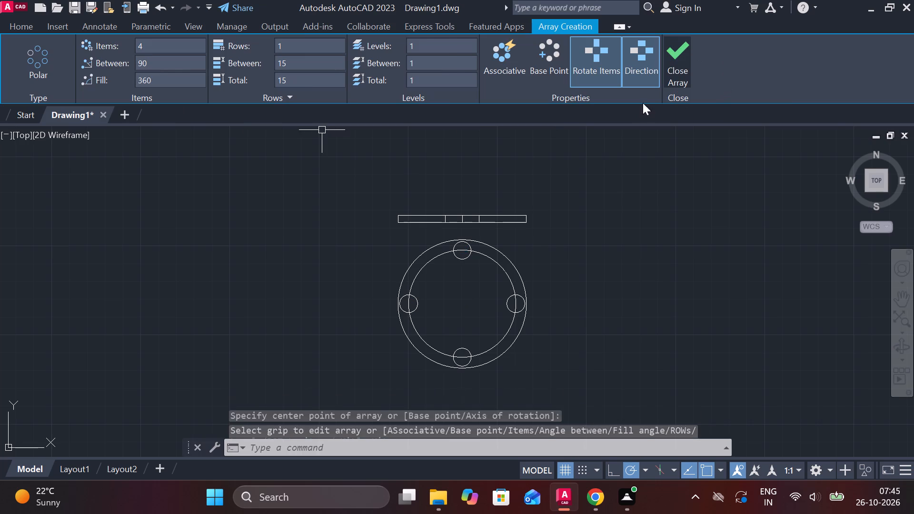
Change the linetype of the 60 diameter bolt circle to CENTER2.
left_click(498, 267)
left_click(634, 99)
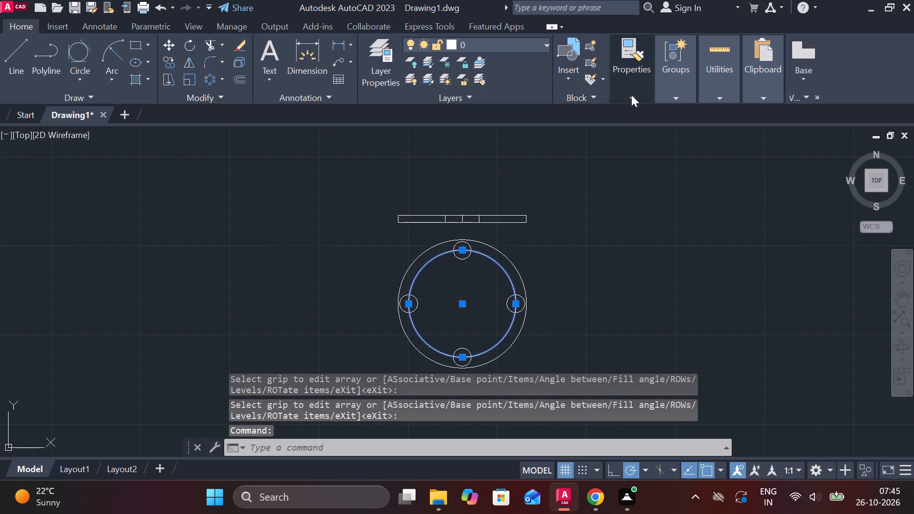
left_click(691, 146)
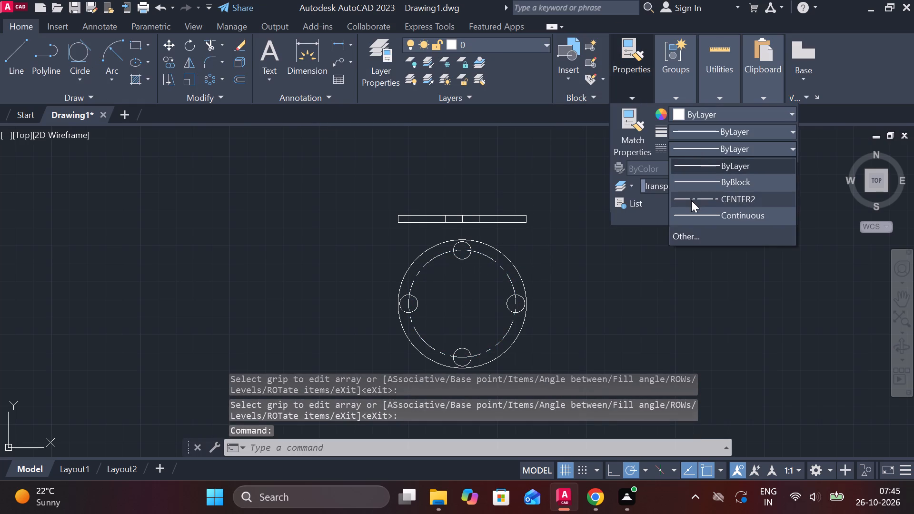
left_click(691, 200)
key("Escape")
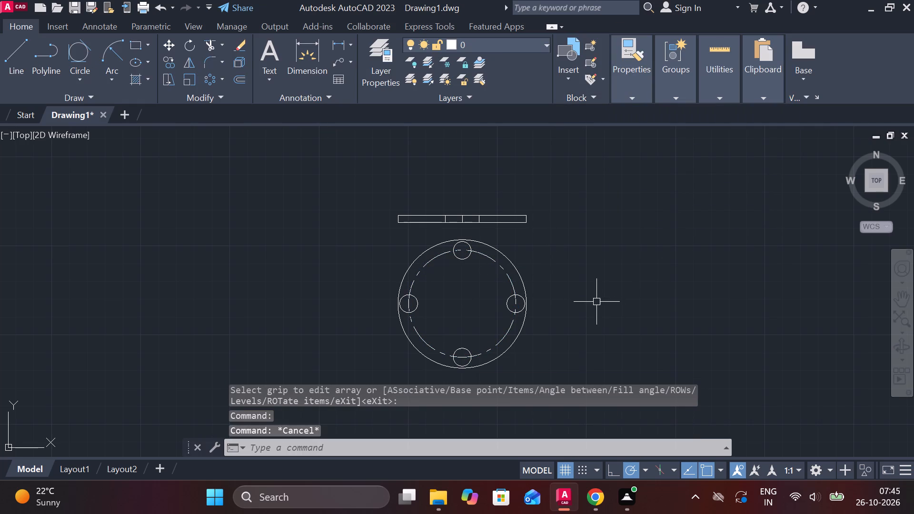
scroll(535, 277, "up", 1)
Draw a vertical projection line about 60 long from the right-hand hole's outer quadrant up past the side view.
key("l")
key("Return")
scroll(515, 321, "up", 2)
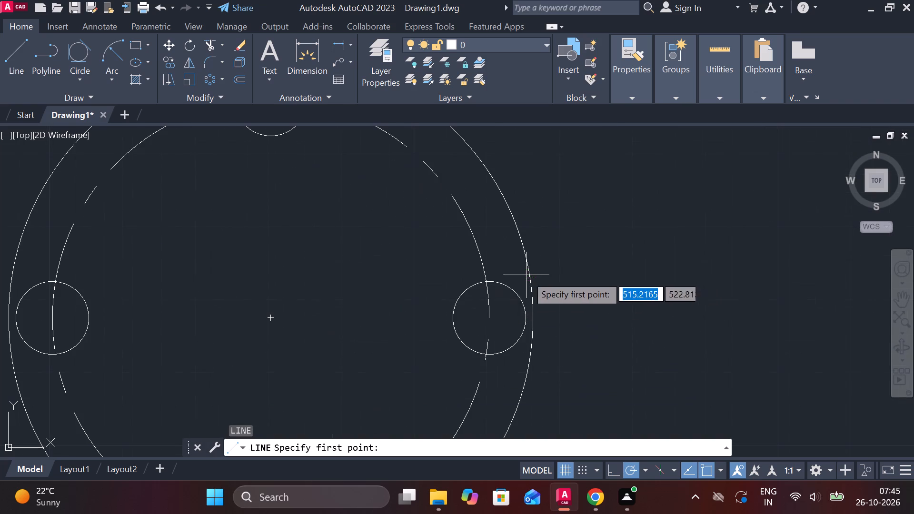
left_click(527, 320)
scroll(525, 270, "down", 1)
middle_click_drag(529, 277, 533, 332)
middle_click_drag(528, 222, 529, 300)
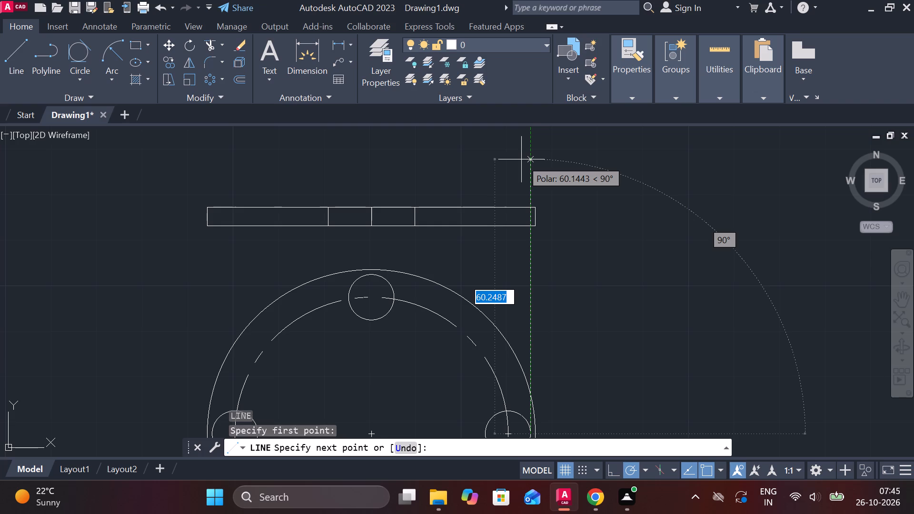
left_click(521, 159)
key("Escape")
Draw a vertical projection line about 57.5 long from the right-hand hole's inner quadrant up past the side view.
middle_click_drag(557, 312, 552, 259)
key("space")
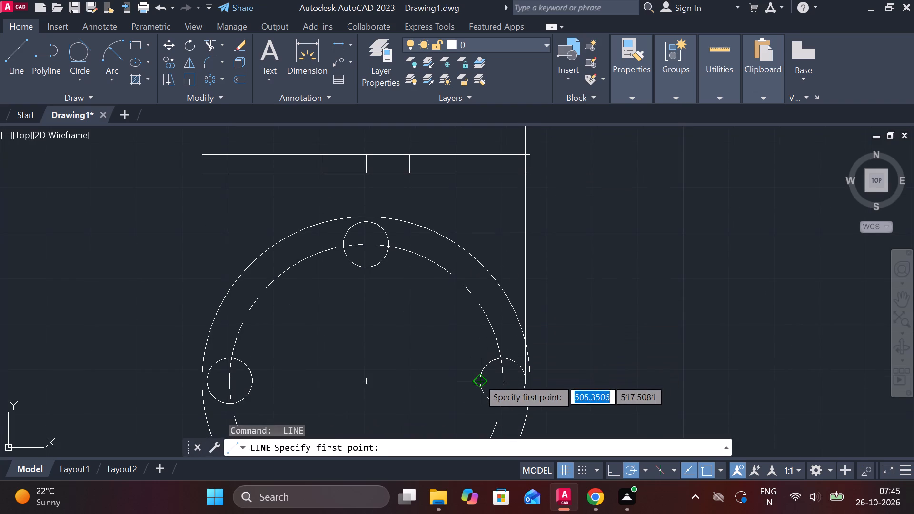
left_click(478, 378)
middle_click_drag(479, 158, 472, 208)
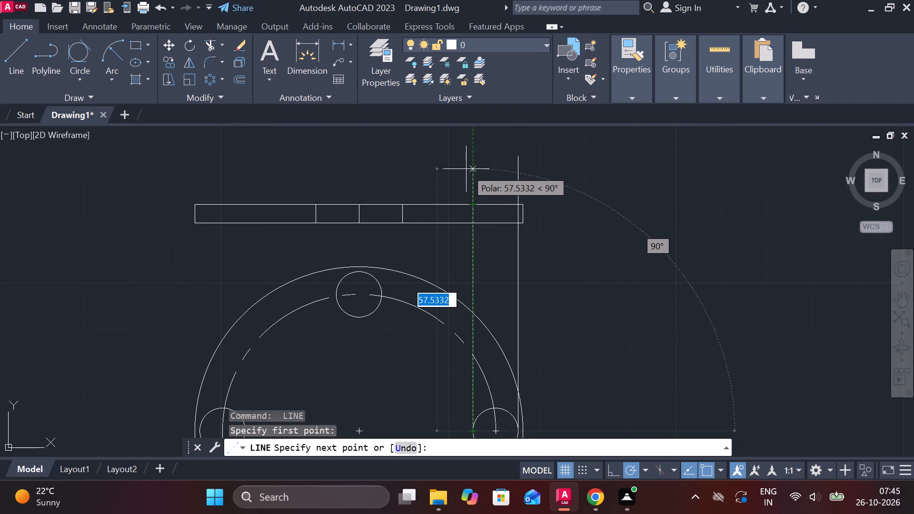
left_click(466, 169)
key("Escape")
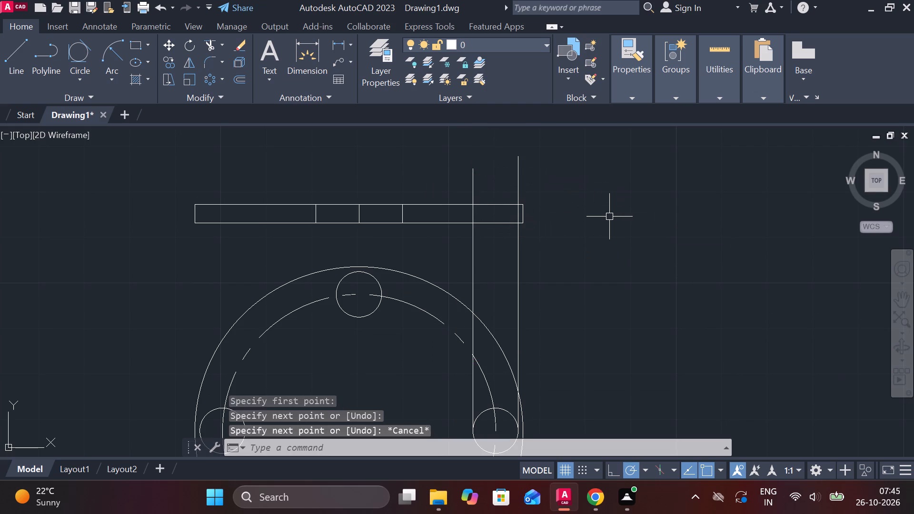
Draw a 5 diameter circle centred on the left-hand 10 diameter hole.
scroll(631, 248, "down", 2)
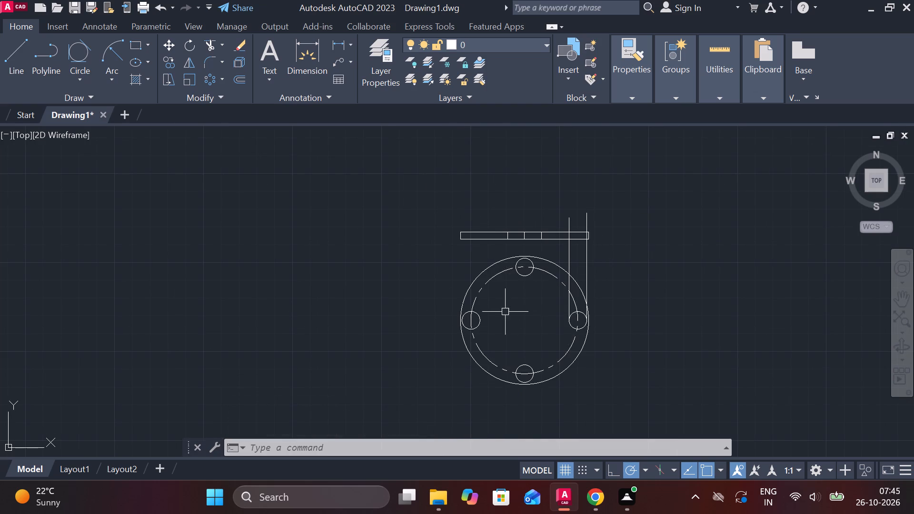
scroll(497, 312, "up", 1)
key("c")
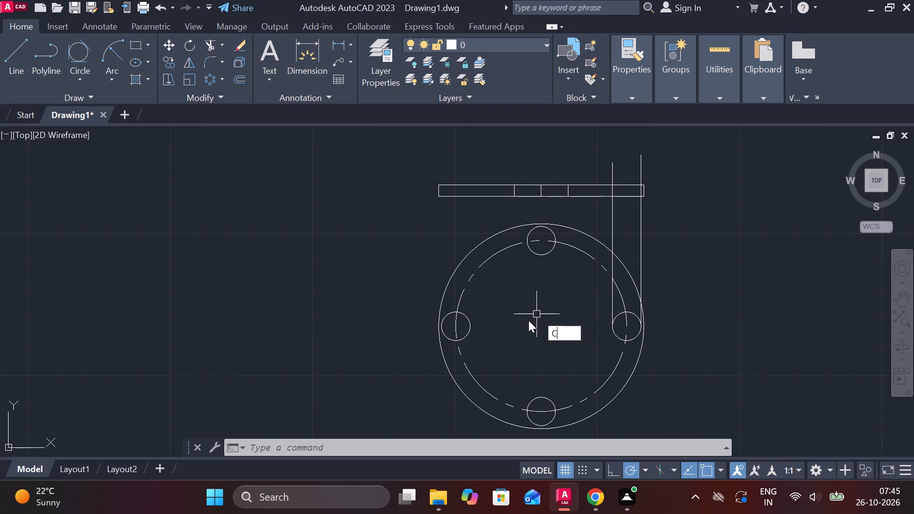
key("space")
scroll(472, 331, "up", 3)
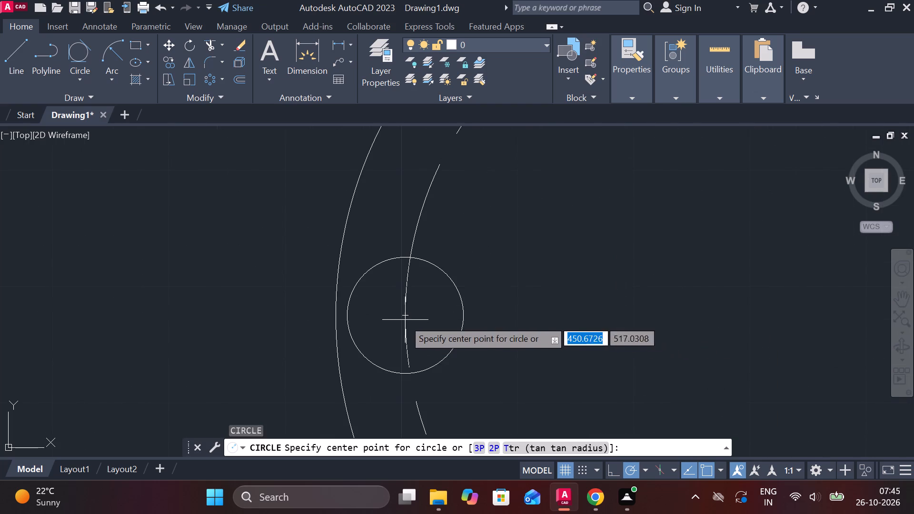
left_click(400, 316)
type("D 5")
key("Return")
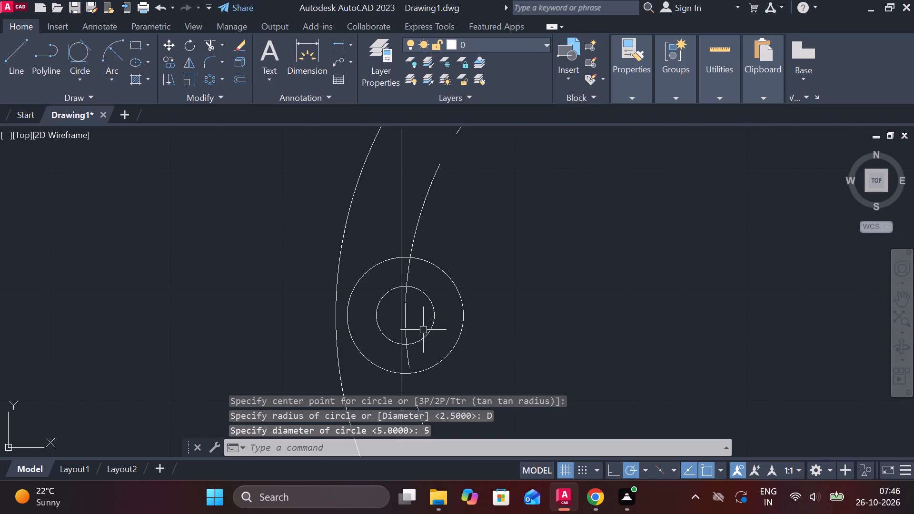